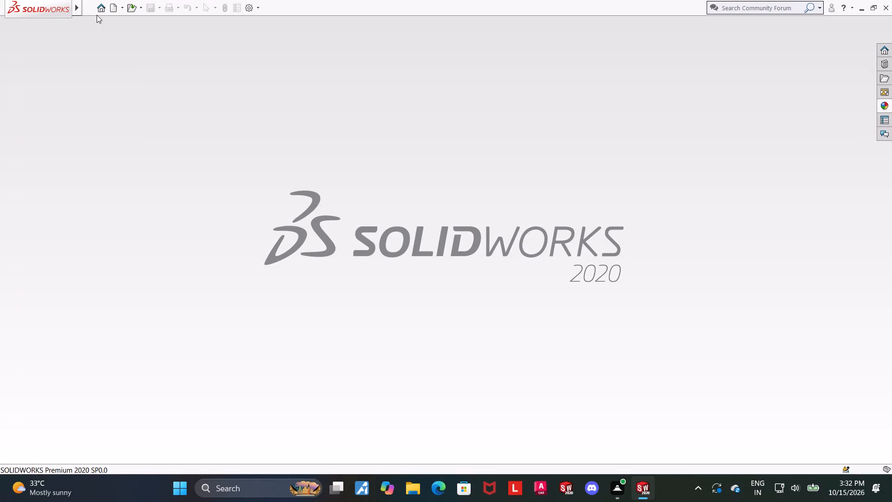
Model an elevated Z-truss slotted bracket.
Create a new part document.
{"action": "left_click", "coordinate": [111, 9]}
{"action": "double_click", "coordinate": [203, 241]}
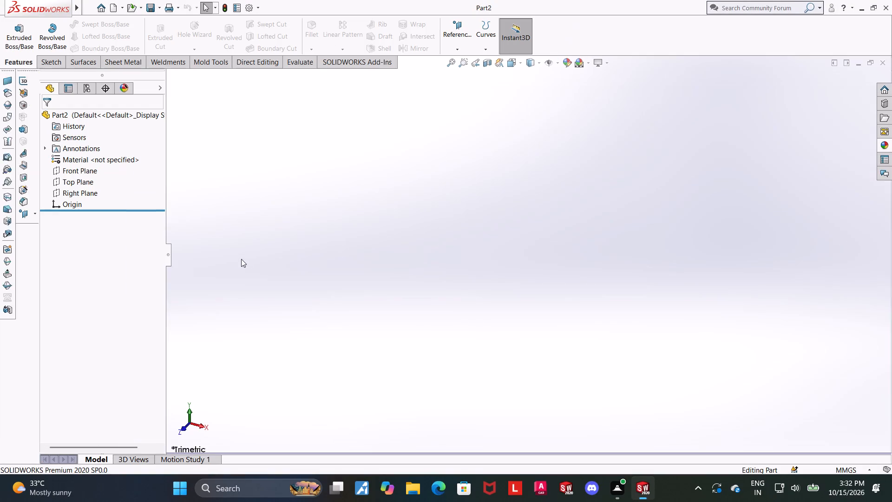
On the Top Plane, sketch a horizontal centerpoint slot centred on the origin, about 121 mm between arc centres and 75 mm wide.
{"action": "left_click", "coordinate": [76, 185]}
{"action": "left_click", "coordinate": [84, 174]}
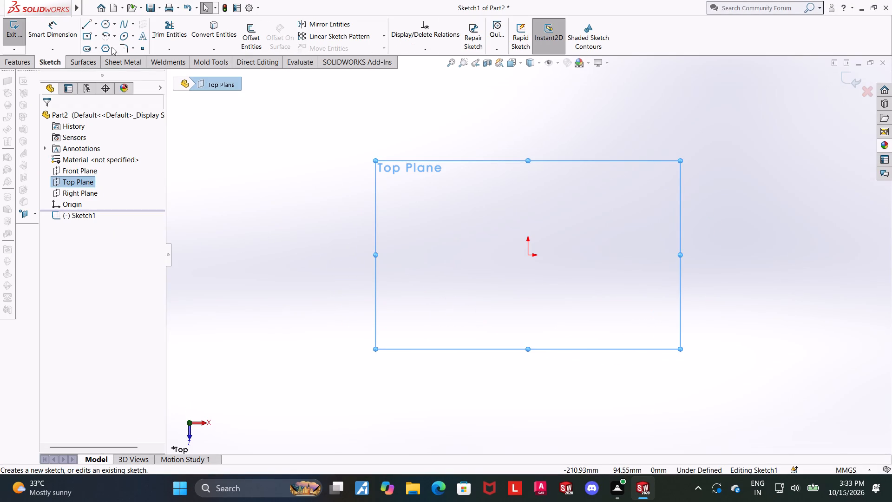
{"action": "left_click", "coordinate": [90, 48]}
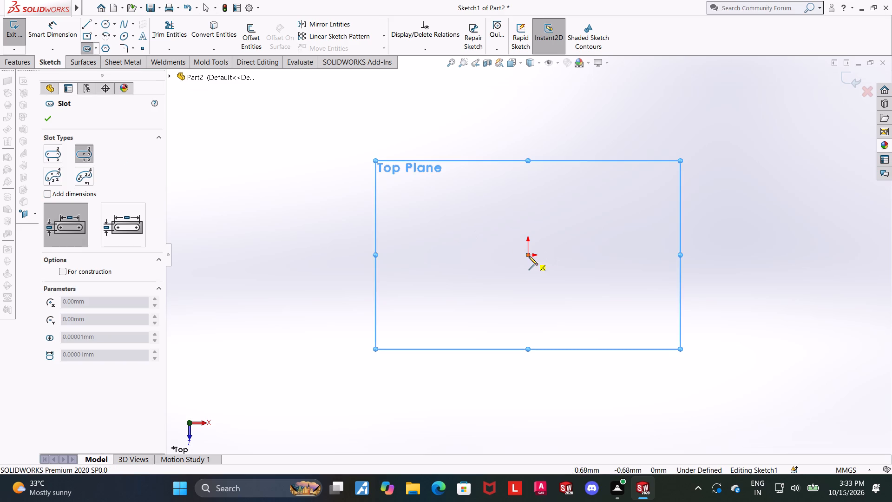
{"action": "left_click", "coordinate": [529, 256]}
{"action": "left_click", "coordinate": [632, 257]}
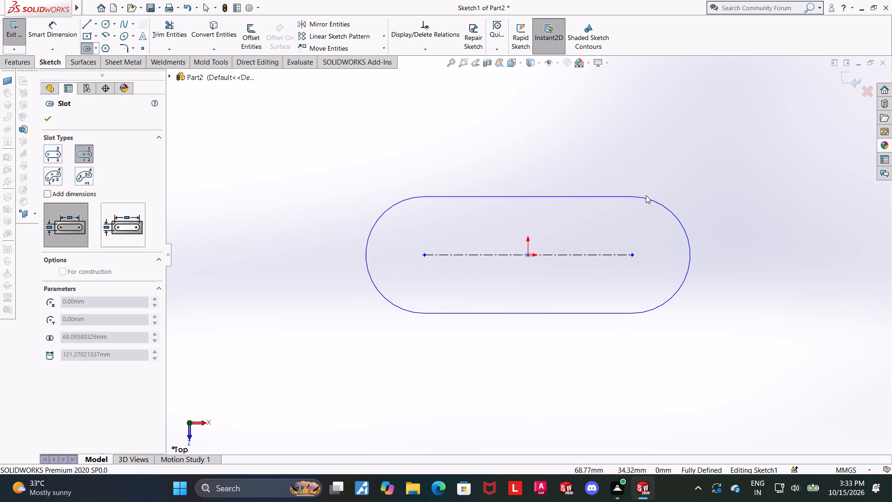
{"action": "left_click", "coordinate": [647, 191]}
{"action": "key", "text": "Escape"}
{"action": "key", "text": "Escape"}
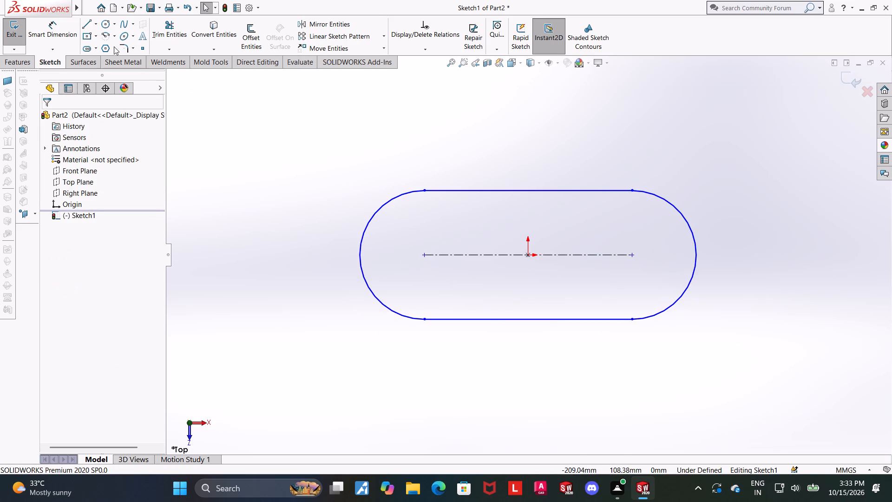
Draw a circle inside the slot at each end of its centreline, the second with a radius of about 11 mm.
{"action": "left_click", "coordinate": [107, 26]}
{"action": "left_click", "coordinate": [426, 255]}
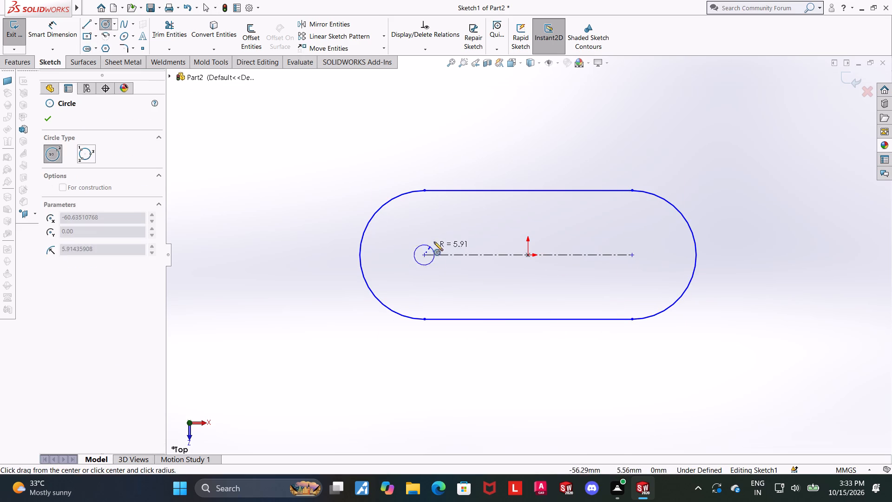
{"action": "left_click", "coordinate": [434, 238]}
{"action": "key", "text": "Escape"}
{"action": "left_click", "coordinate": [107, 22]}
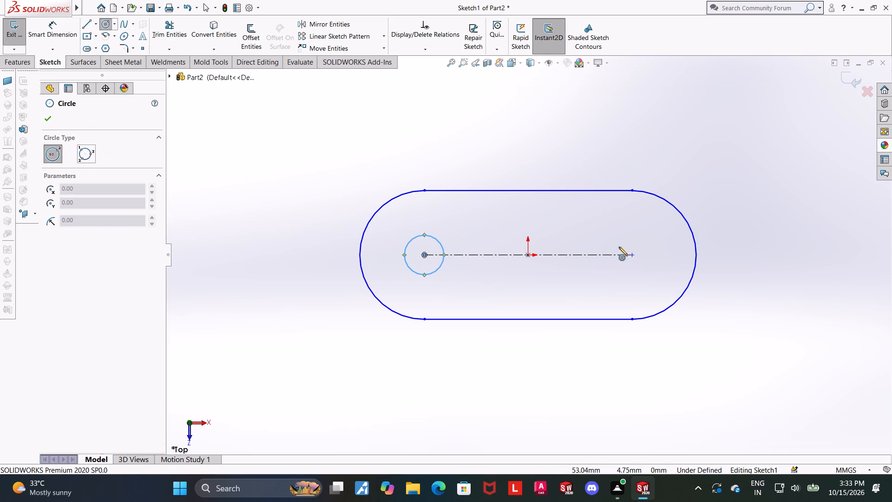
{"action": "left_click", "coordinate": [630, 257]}
{"action": "left_click", "coordinate": [643, 240]}
{"action": "key", "text": "Escape"}
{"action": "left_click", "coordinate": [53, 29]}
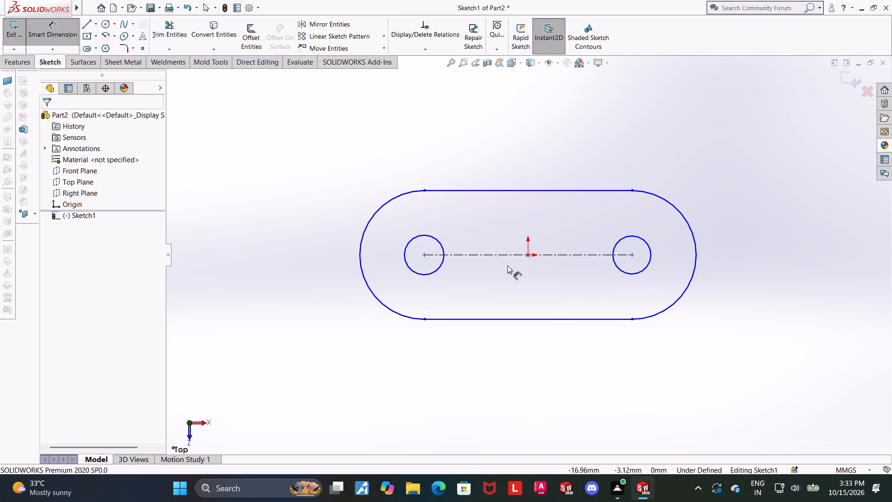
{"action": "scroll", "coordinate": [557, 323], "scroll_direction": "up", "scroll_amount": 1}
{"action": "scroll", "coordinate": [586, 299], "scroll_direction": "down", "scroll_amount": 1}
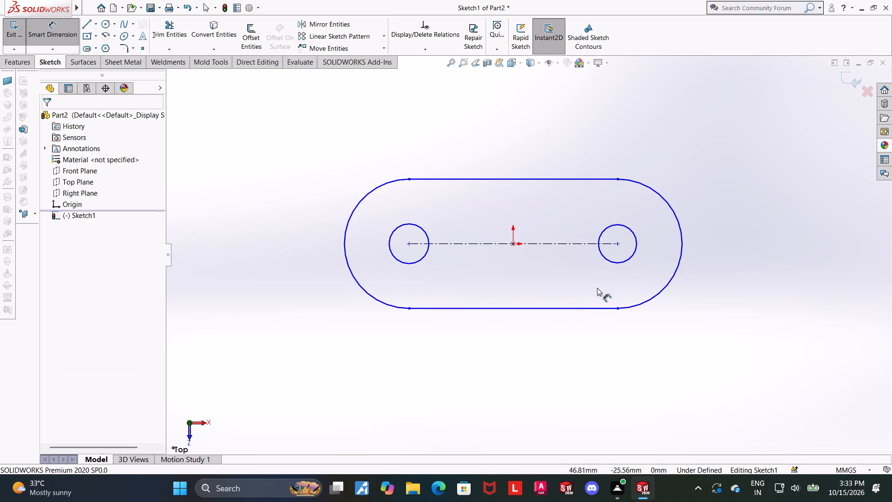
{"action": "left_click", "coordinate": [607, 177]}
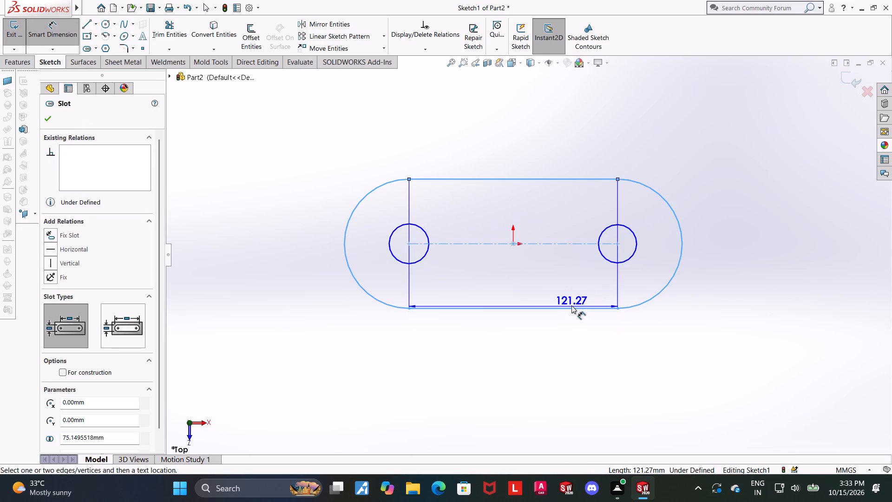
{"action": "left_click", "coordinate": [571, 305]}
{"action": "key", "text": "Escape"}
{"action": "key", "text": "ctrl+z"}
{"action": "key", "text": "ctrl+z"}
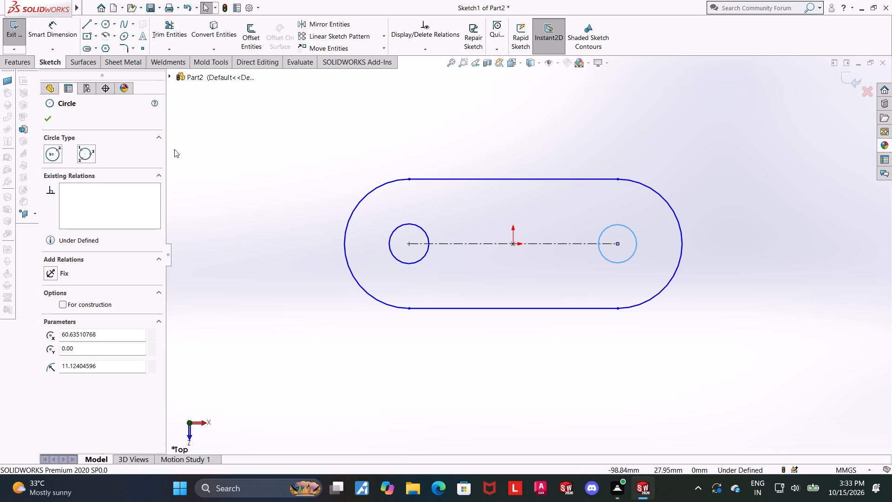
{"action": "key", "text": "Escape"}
Dimension the slot's width between its two straight edges as 100 mm.
{"action": "left_click", "coordinate": [53, 33]}
{"action": "left_click", "coordinate": [539, 179]}
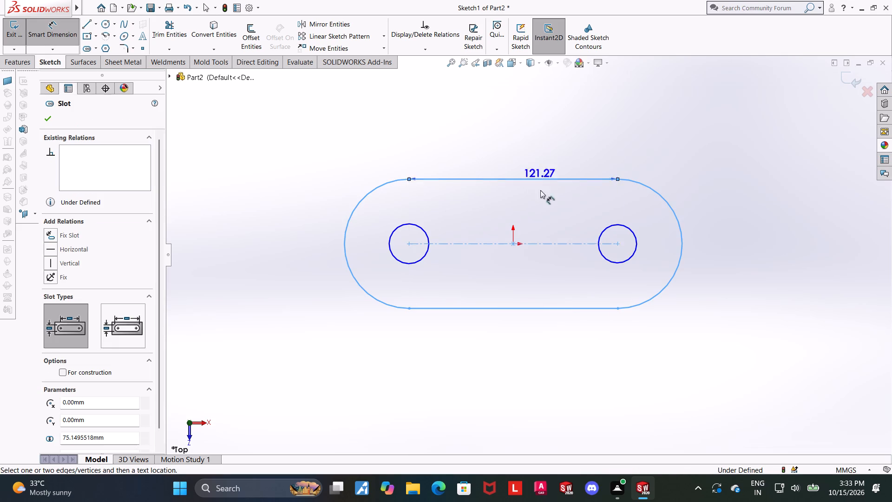
{"action": "left_click", "coordinate": [566, 308]}
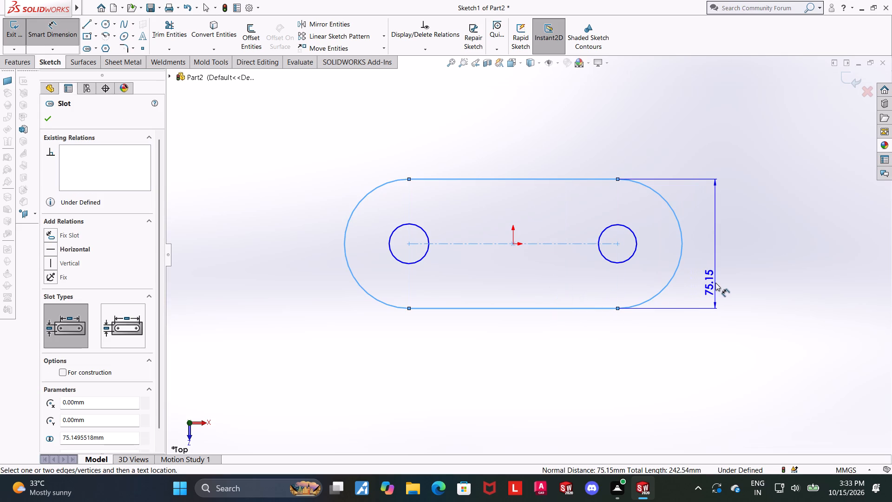
{"action": "left_click", "coordinate": [715, 283]}
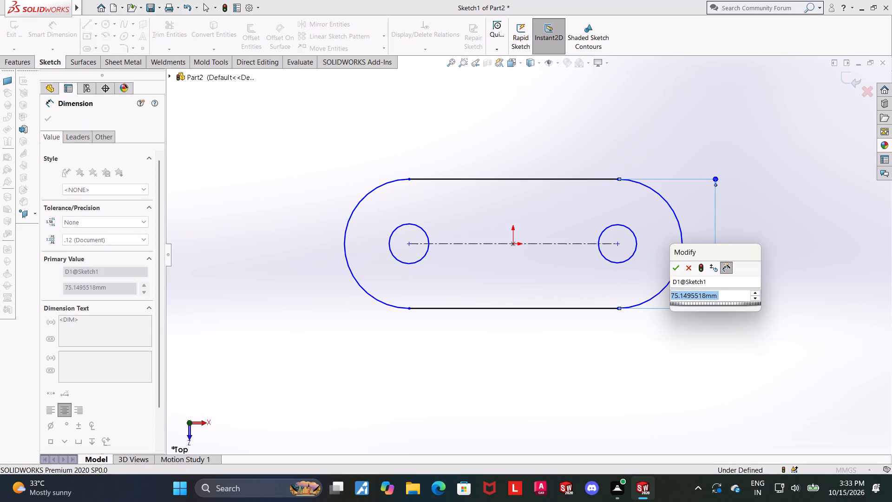
{"action": "key", "text": "1"}
{"action": "type", "text": "00"}
{"action": "key", "text": "Return"}
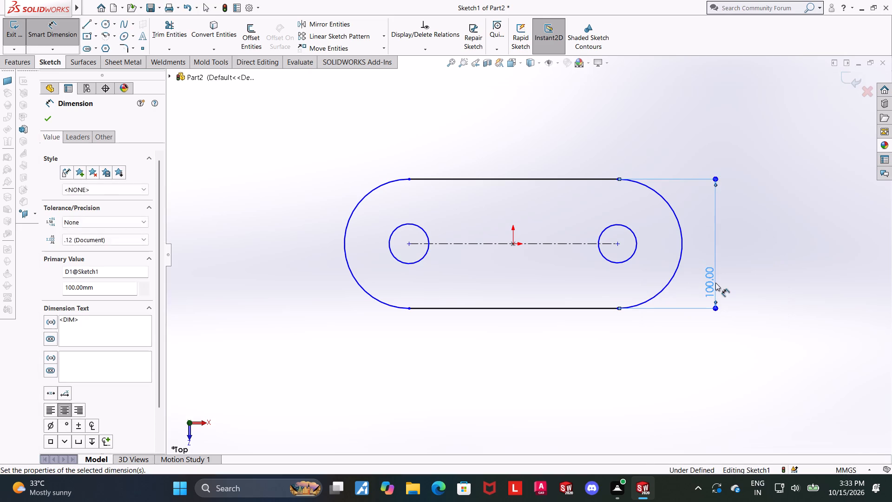
{"action": "key", "text": "Escape"}
Dimension the diameter of the circle at the slot's left end as 30 mm.
{"action": "scroll", "coordinate": [630, 252], "scroll_direction": "up", "scroll_amount": 1}
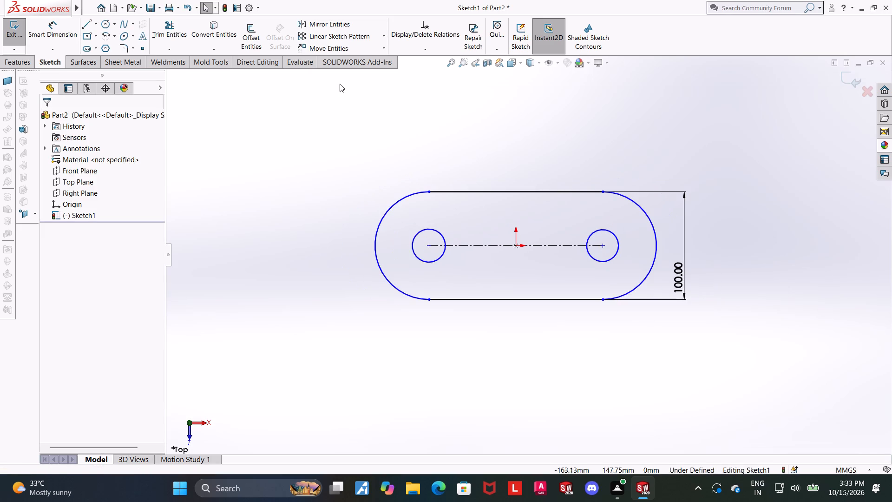
{"action": "left_click", "coordinate": [65, 26]}
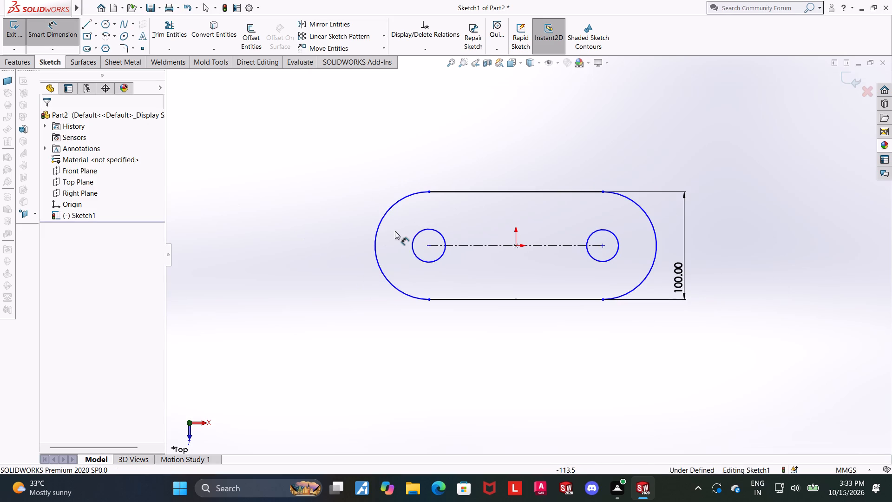
{"action": "scroll", "coordinate": [395, 231], "scroll_direction": "up", "scroll_amount": 1}
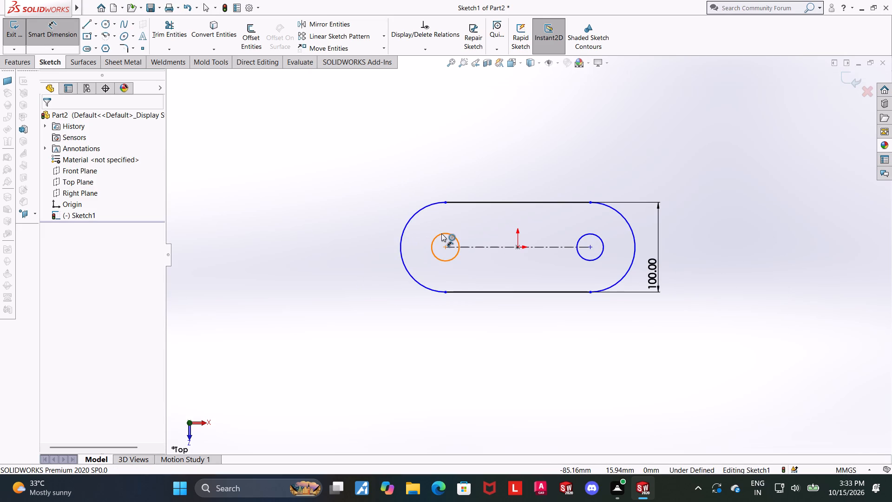
{"action": "scroll", "coordinate": [531, 264], "scroll_direction": "down", "scroll_amount": 1}
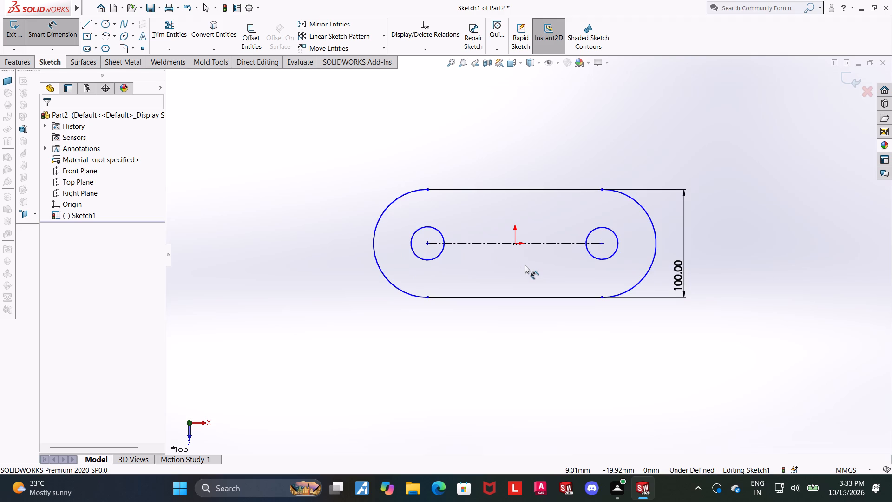
{"action": "scroll", "coordinate": [525, 265], "scroll_direction": "up", "scroll_amount": 1}
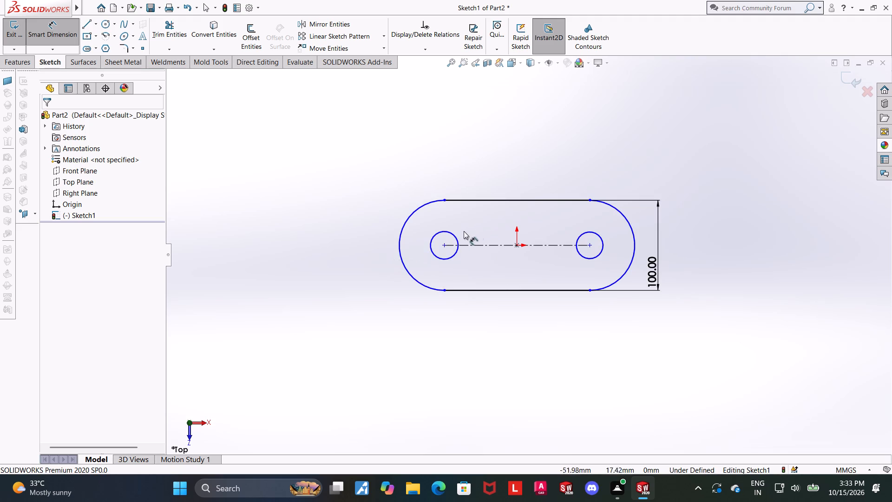
{"action": "left_click", "coordinate": [453, 235]}
{"action": "left_click", "coordinate": [467, 222]}
{"action": "type", "text": "30"}
{"action": "key", "text": "Return"}
{"action": "key", "text": "Escape"}
{"action": "key", "text": "Escape"}
Add an Equal relation between the two circles.
{"action": "scroll", "coordinate": [532, 242], "scroll_direction": "up", "scroll_amount": 1}
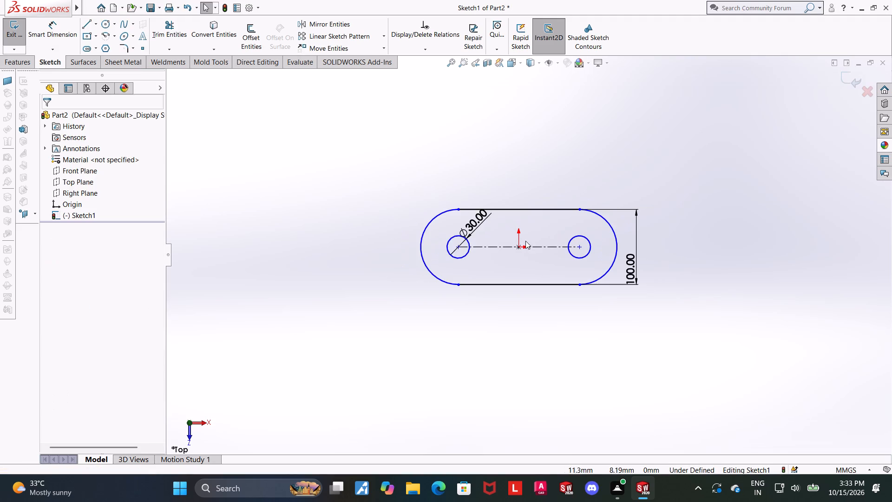
{"action": "left_click", "coordinate": [463, 258], "text": "ctrl"}
{"action": "left_click", "coordinate": [577, 257], "text": "ctrl"}
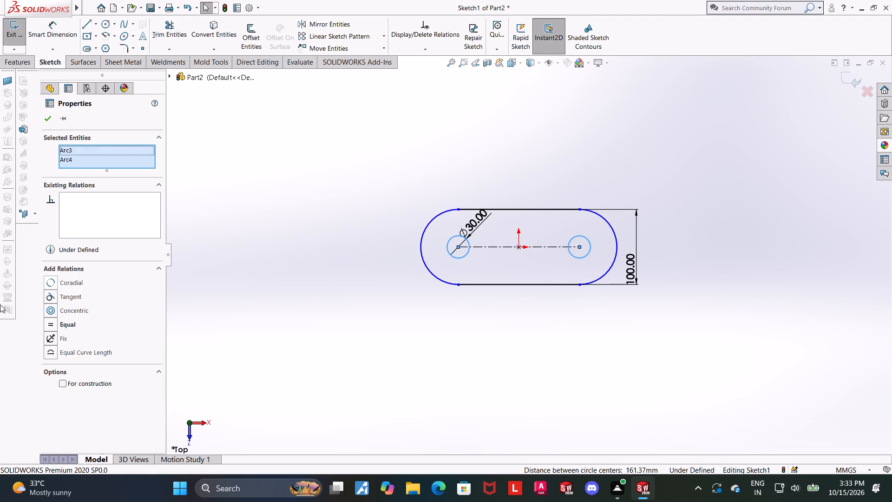
{"action": "left_click", "coordinate": [50, 326]}
{"action": "left_click", "coordinate": [377, 319]}
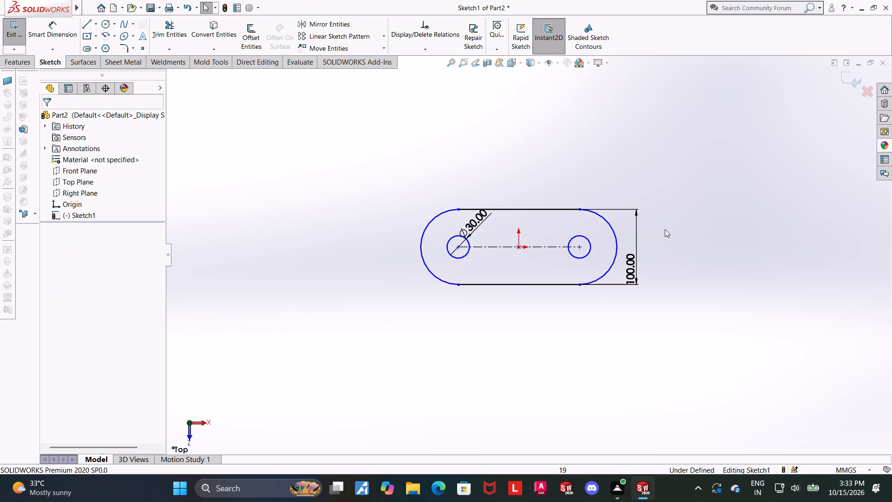
Dimension the distance between the two circle centres as 100 mm.
{"action": "scroll", "coordinate": [662, 228], "scroll_direction": "down", "scroll_amount": 2}
{"action": "key", "text": "Escape"}
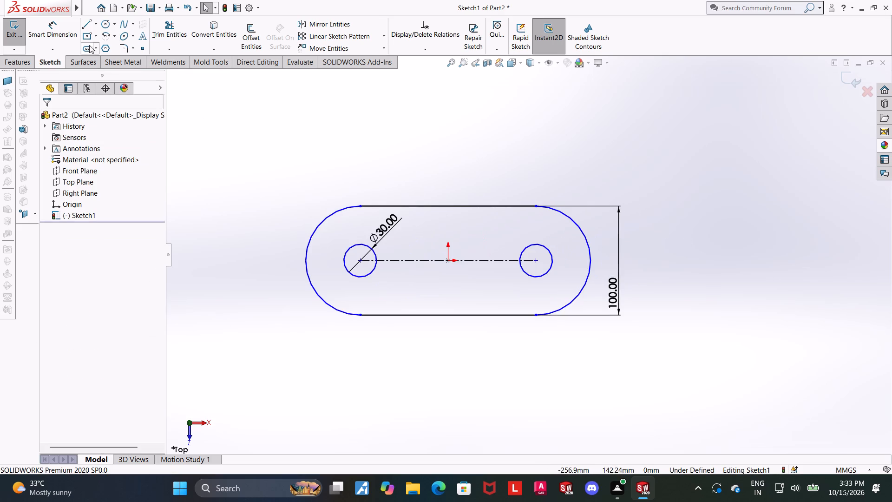
{"action": "left_click", "coordinate": [49, 31]}
{"action": "left_click", "coordinate": [358, 263]}
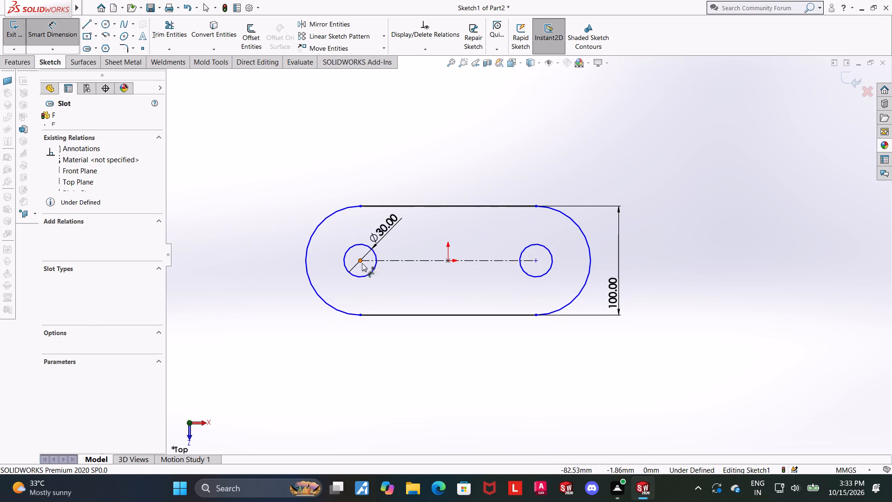
{"action": "left_click", "coordinate": [535, 260]}
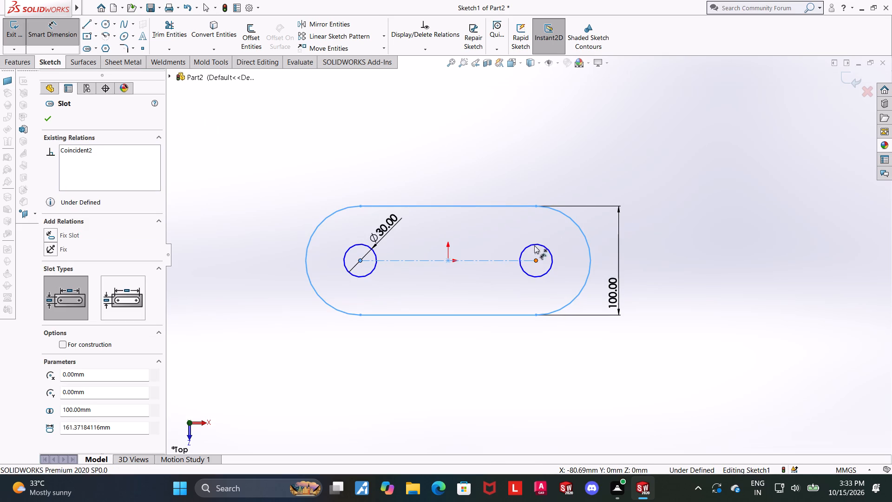
{"action": "left_click", "coordinate": [515, 171]}
{"action": "key", "text": "1"}
{"action": "type", "text": "00"}
{"action": "key", "text": "Return"}
{"action": "key", "text": "Escape"}
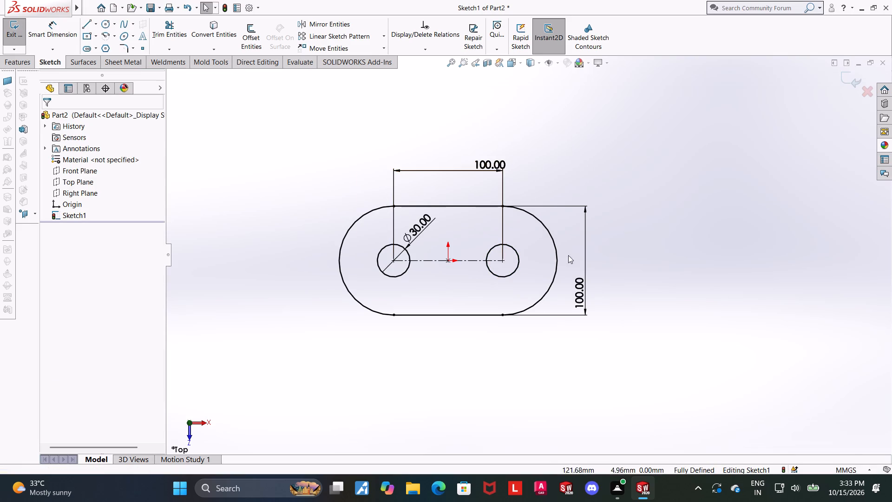
Exit the slot sketch, keeping its changes.
{"action": "scroll", "coordinate": [472, 251], "scroll_direction": "up", "scroll_amount": 1}
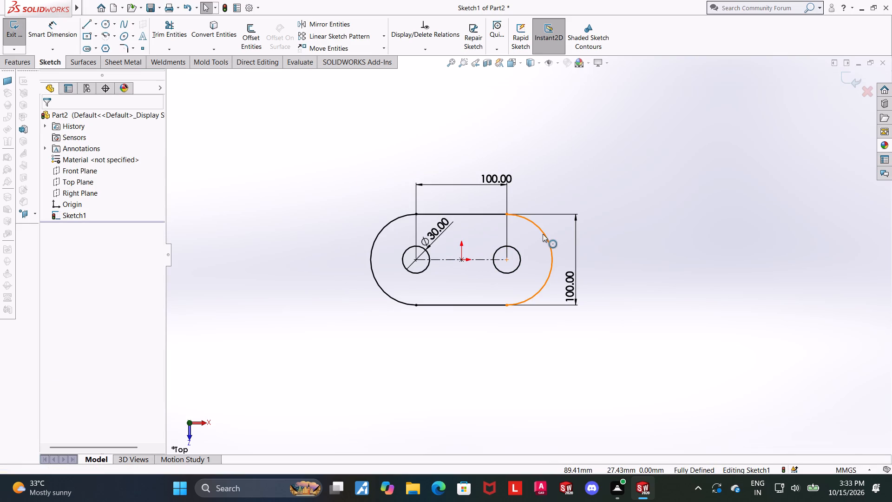
{"action": "scroll", "coordinate": [543, 234], "scroll_direction": "down", "scroll_amount": 1}
{"action": "scroll", "coordinate": [552, 273], "scroll_direction": "up", "scroll_amount": 1}
{"action": "scroll", "coordinate": [553, 264], "scroll_direction": "down", "scroll_amount": 1}
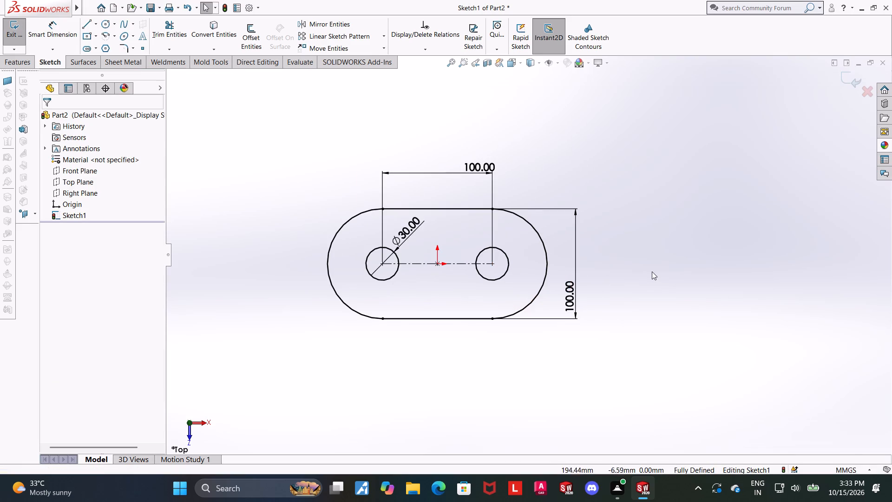
{"action": "middle_click_drag", "start_coordinate": [652, 271], "coordinate": [655, 216]}
{"action": "middle_click_drag", "start_coordinate": [597, 286], "coordinate": [599, 260]}
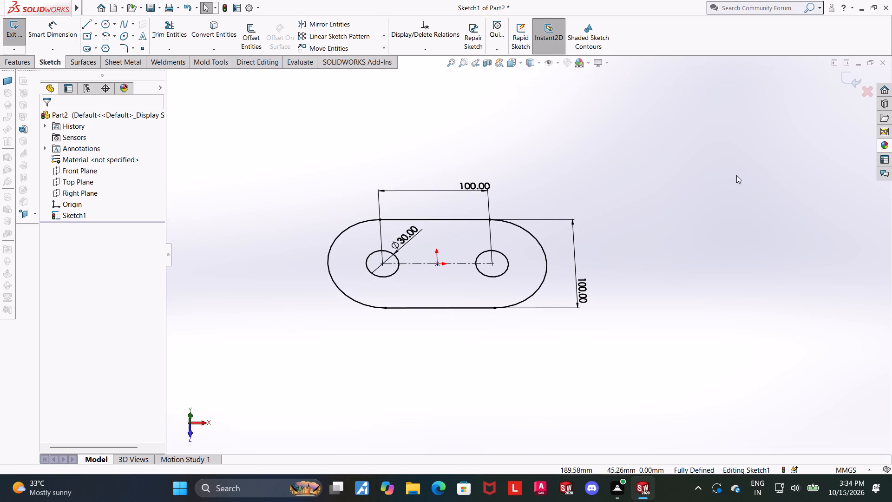
{"action": "left_click", "coordinate": [848, 78]}
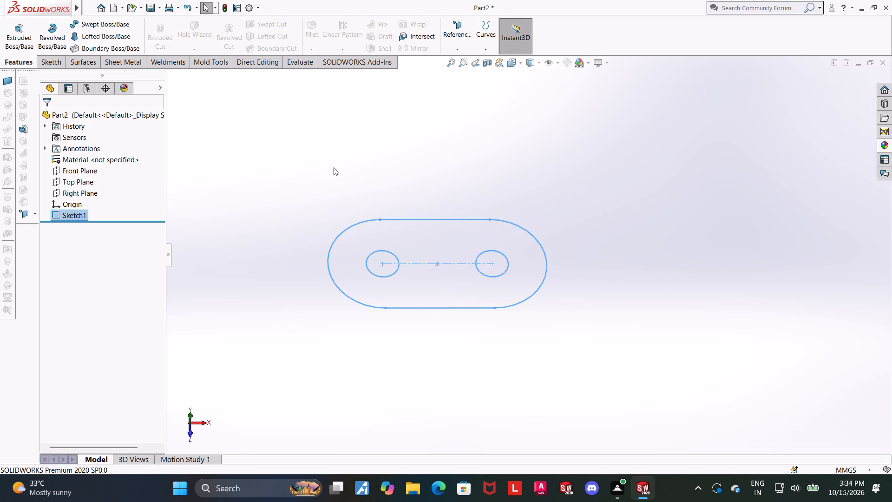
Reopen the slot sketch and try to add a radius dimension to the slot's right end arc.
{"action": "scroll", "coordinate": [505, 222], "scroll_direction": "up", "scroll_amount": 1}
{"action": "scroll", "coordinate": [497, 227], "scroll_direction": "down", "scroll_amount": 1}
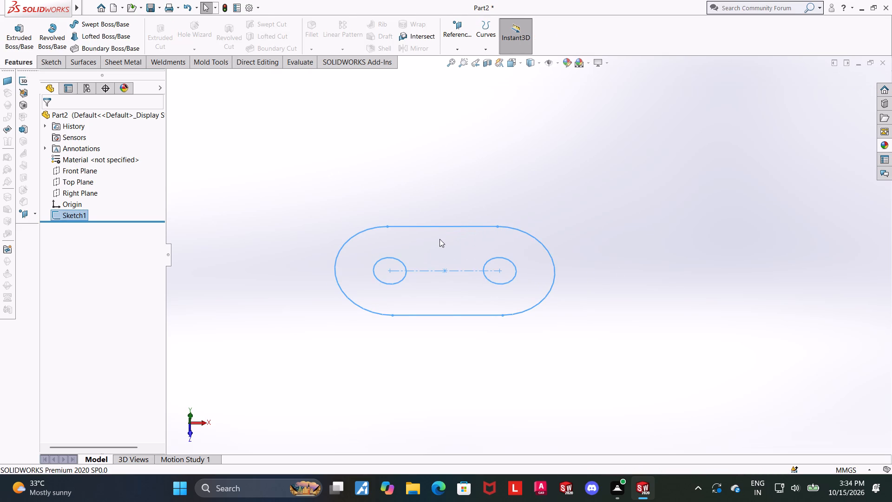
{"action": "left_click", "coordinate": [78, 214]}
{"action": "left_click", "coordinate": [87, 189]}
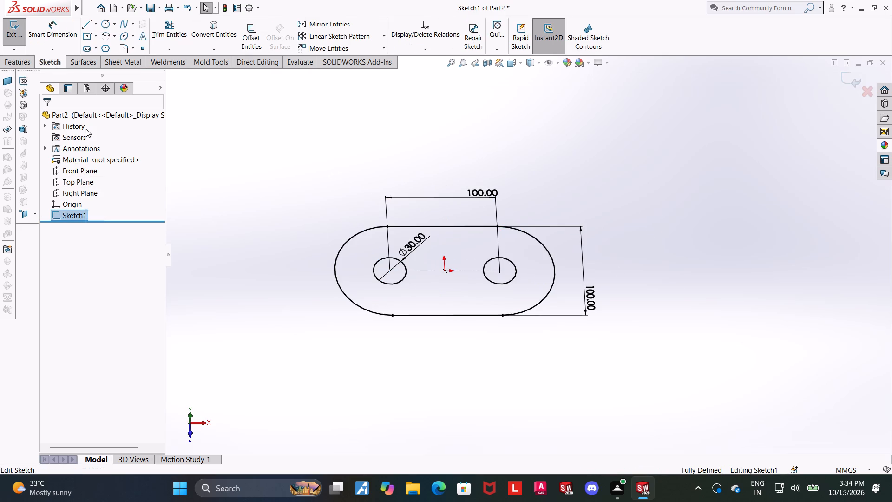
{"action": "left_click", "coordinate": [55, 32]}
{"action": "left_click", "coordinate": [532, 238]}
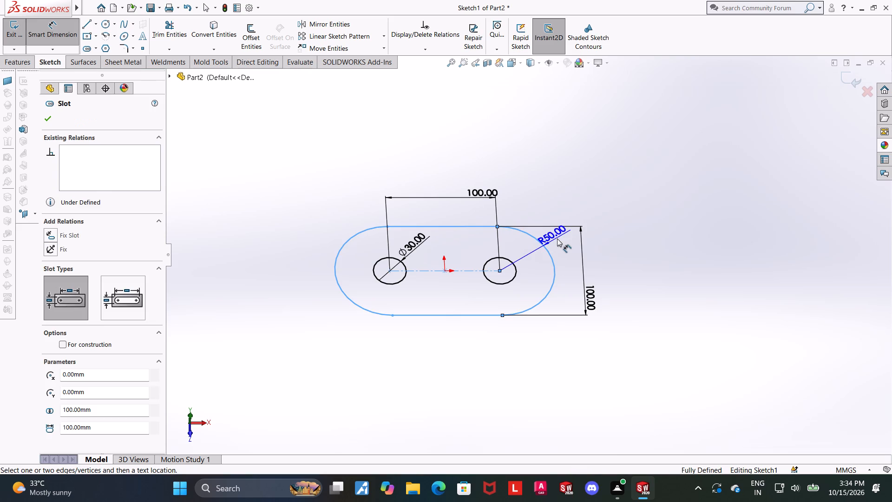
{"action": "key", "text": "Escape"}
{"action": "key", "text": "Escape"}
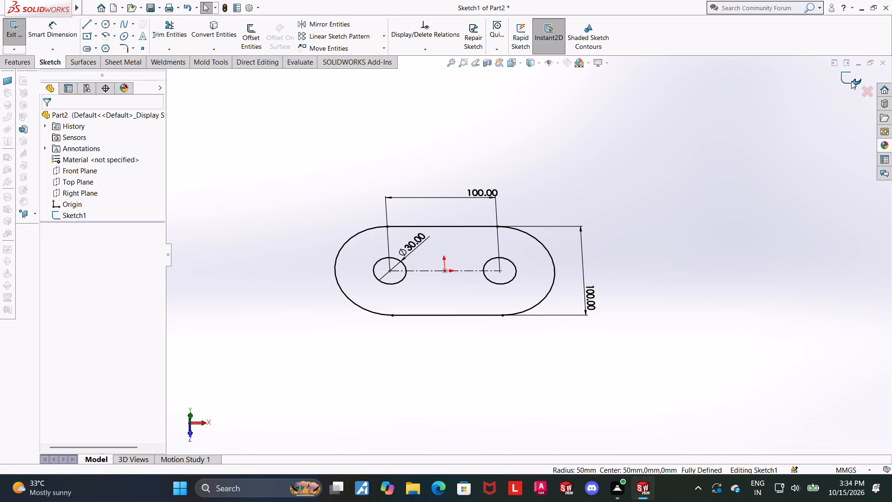
Exit the slot sketch, keeping its changes.
{"action": "left_click", "coordinate": [851, 81]}
Extrude the slot sketch with its two circular holes as a blind boss 15 mm deep.
{"action": "middle_click_drag", "start_coordinate": [589, 191], "coordinate": [584, 183]}
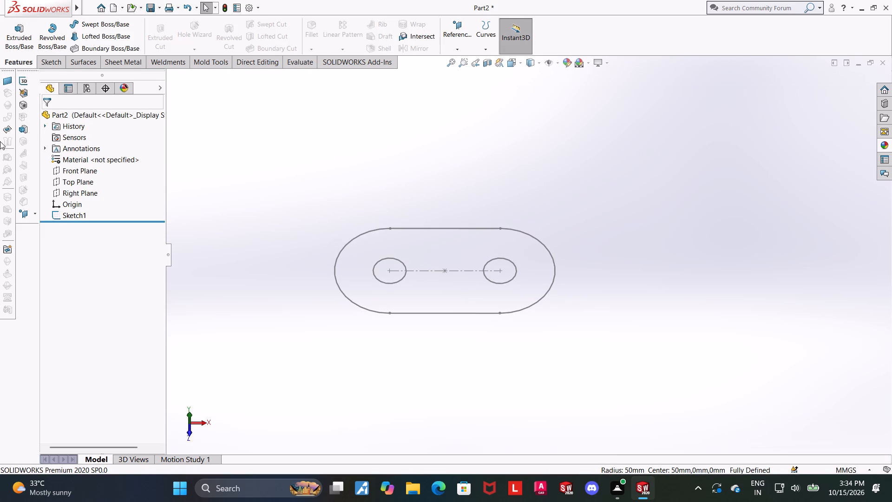
{"action": "left_click", "coordinate": [70, 216]}
{"action": "left_click", "coordinate": [20, 37]}
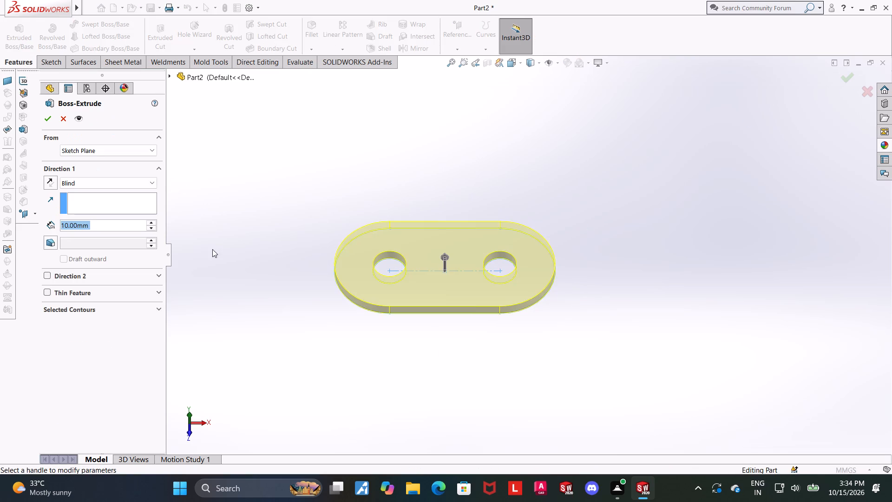
{"action": "middle_click_drag", "start_coordinate": [212, 249], "coordinate": [214, 228]}
{"action": "key", "text": "1"}
{"action": "left_click", "coordinate": [100, 218]}
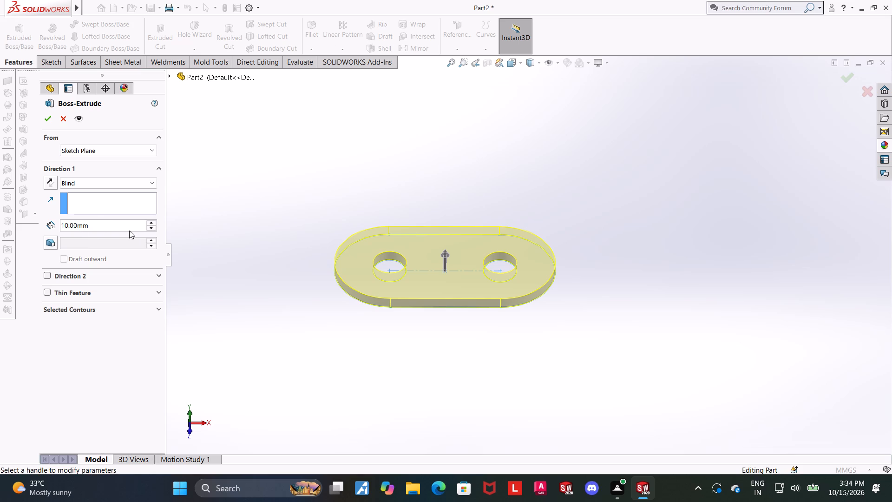
{"action": "left_click", "coordinate": [127, 223]}
{"action": "left_click_drag", "start_coordinate": [127, 223], "coordinate": [52, 224]}
{"action": "left_click_drag", "start_coordinate": [99, 224], "coordinate": [0, 224]}
{"action": "type", "text": "15"}
{"action": "key", "text": "Return"}
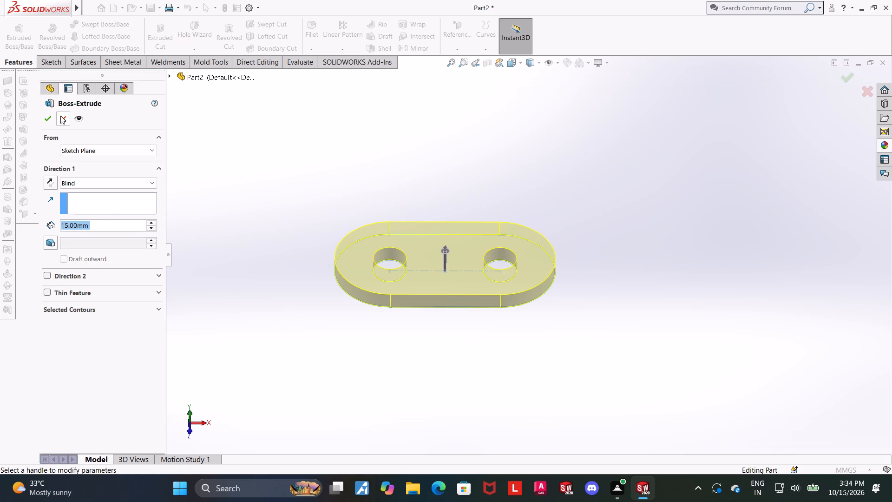
{"action": "left_click", "coordinate": [48, 114]}
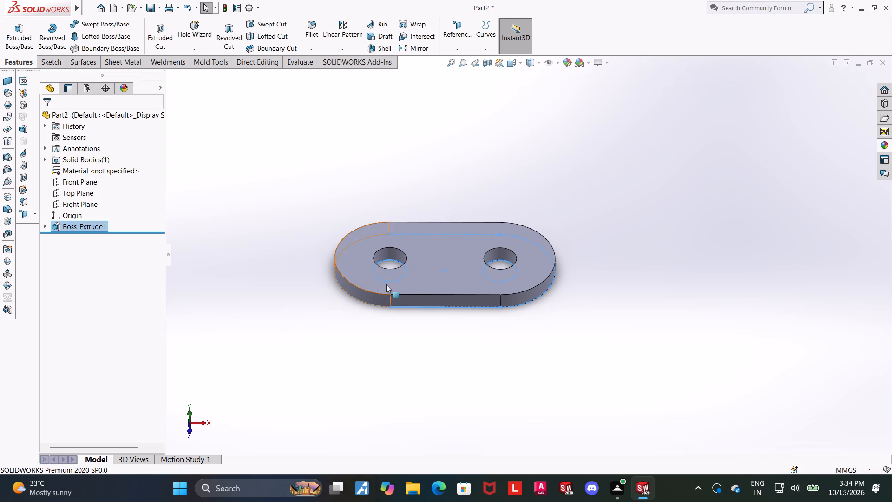
{"action": "left_click", "coordinate": [462, 338]}
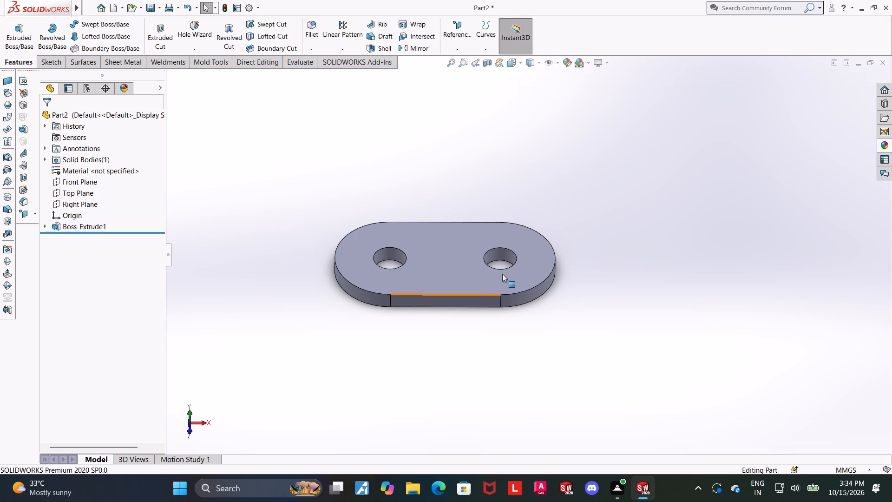
Examine the extruded plate and its two through holes from above and at oblique angles.
{"action": "middle_click_drag", "start_coordinate": [495, 271], "coordinate": [498, 304]}
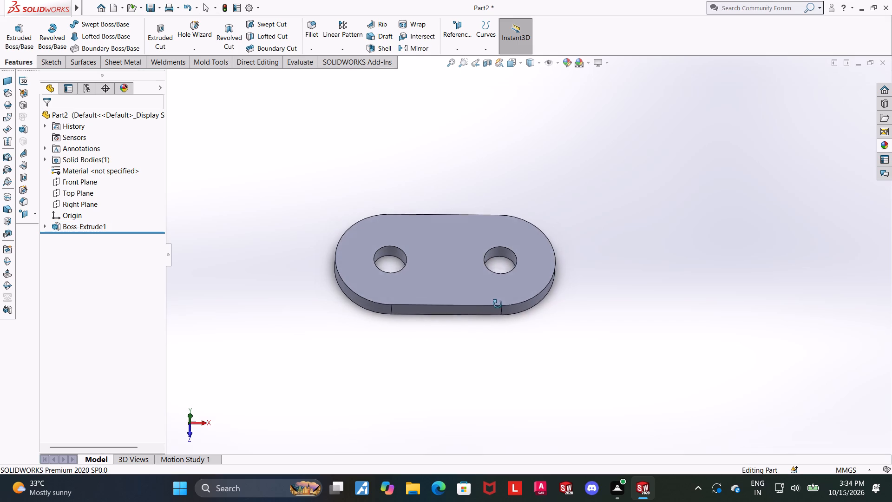
{"action": "middle_click_drag", "start_coordinate": [498, 304], "coordinate": [497, 333]}
{"action": "scroll", "coordinate": [598, 297], "scroll_direction": "up", "scroll_amount": 1}
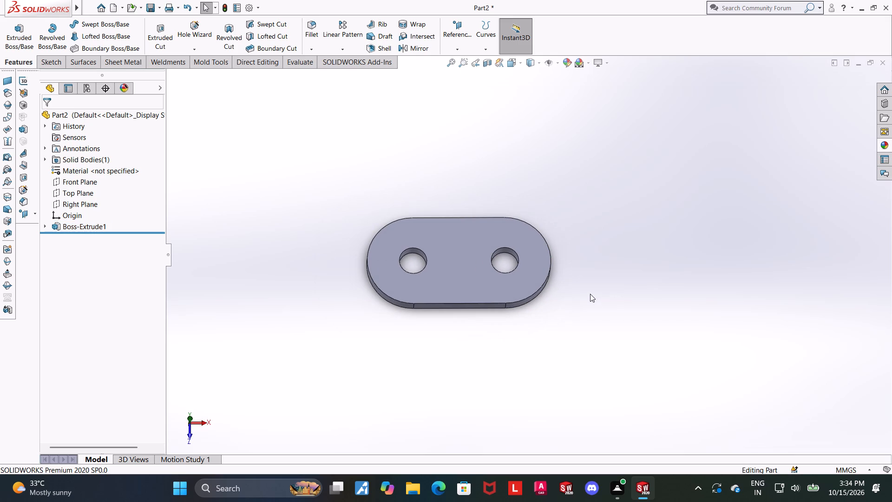
{"action": "scroll", "coordinate": [590, 294], "scroll_direction": "up", "scroll_amount": 1}
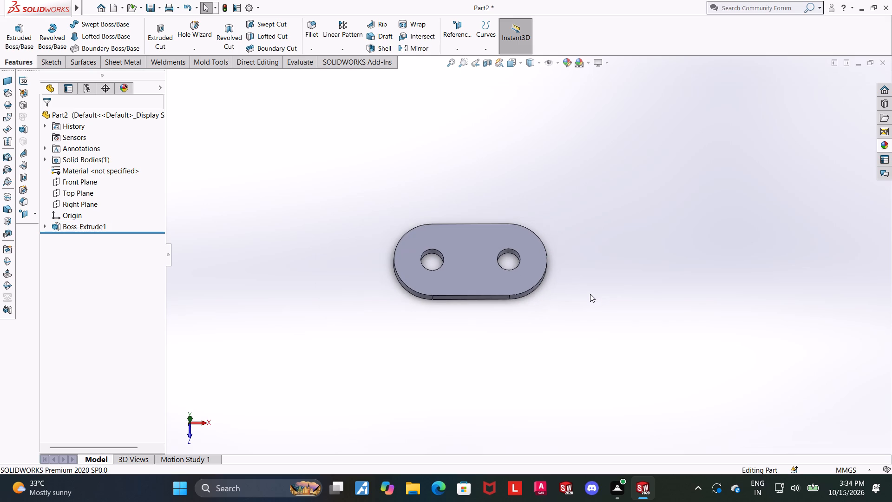
{"action": "scroll", "coordinate": [564, 294], "scroll_direction": "down", "scroll_amount": 1}
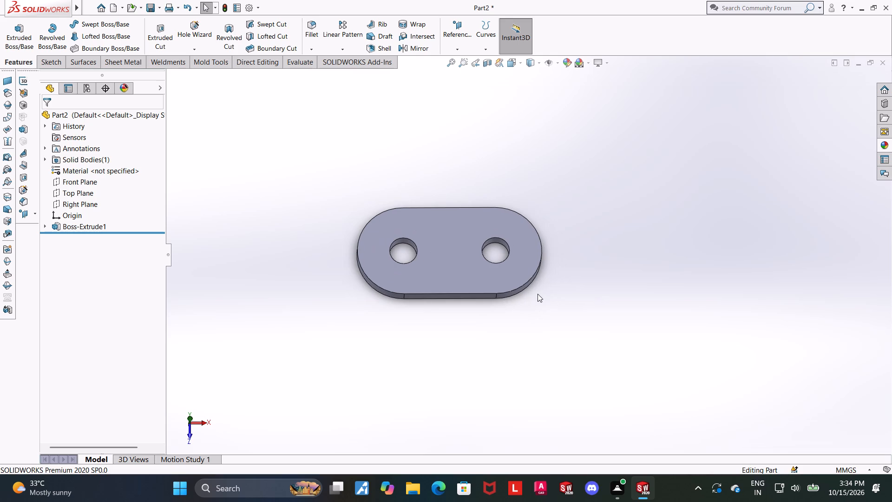
{"action": "scroll", "coordinate": [538, 294], "scroll_direction": "up", "scroll_amount": 1}
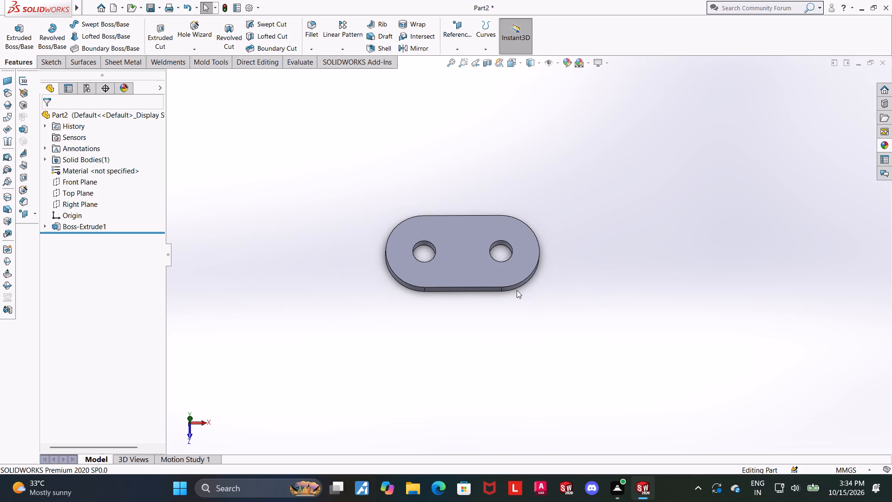
{"action": "scroll", "coordinate": [550, 247], "scroll_direction": "down", "scroll_amount": 1}
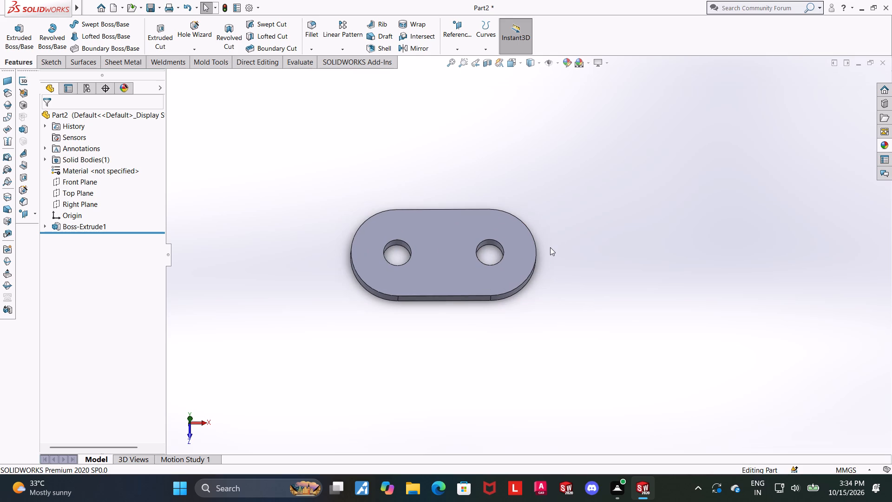
{"action": "middle_click", "coordinate": [539, 236]}
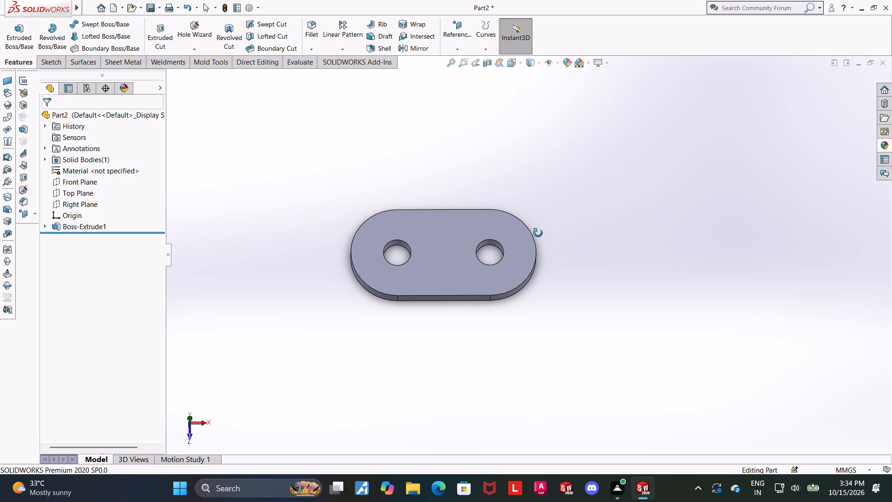
{"action": "scroll", "coordinate": [564, 226], "scroll_direction": "up", "scroll_amount": 1}
{"action": "scroll", "coordinate": [518, 222], "scroll_direction": "down", "scroll_amount": 1}
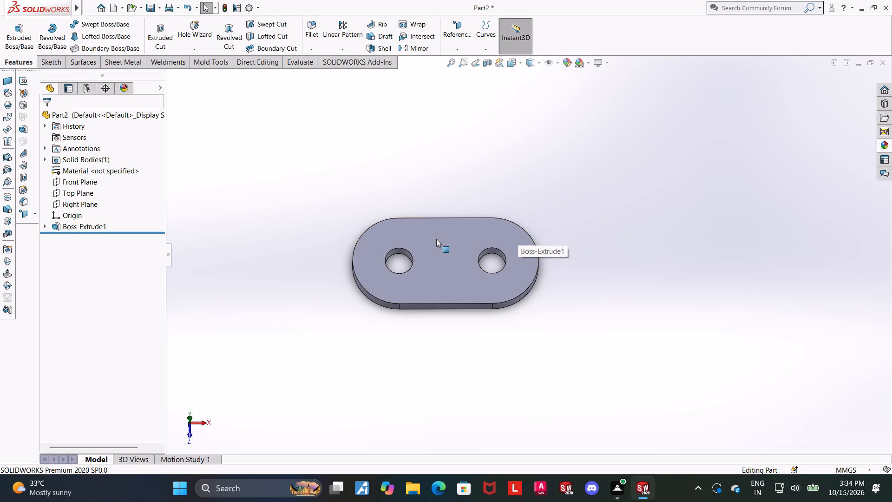
{"action": "middle_click_drag", "start_coordinate": [546, 265], "coordinate": [548, 203]}
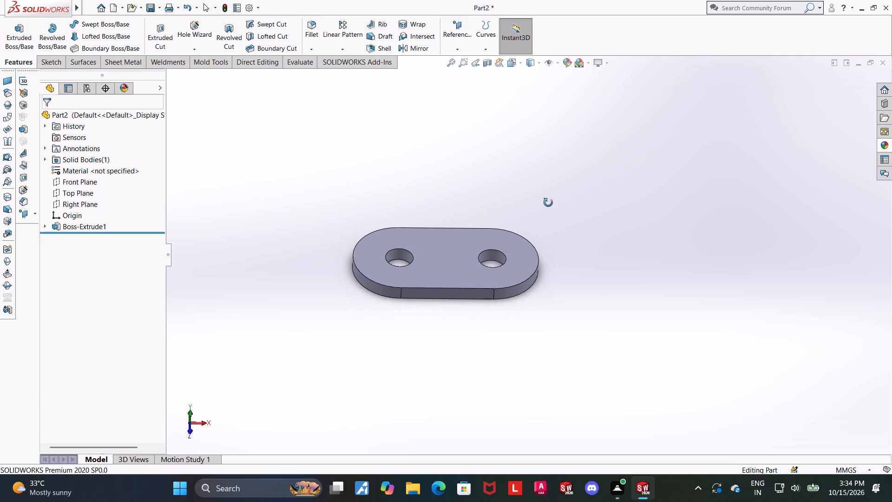
{"action": "middle_click_drag", "start_coordinate": [548, 203], "coordinate": [553, 199]}
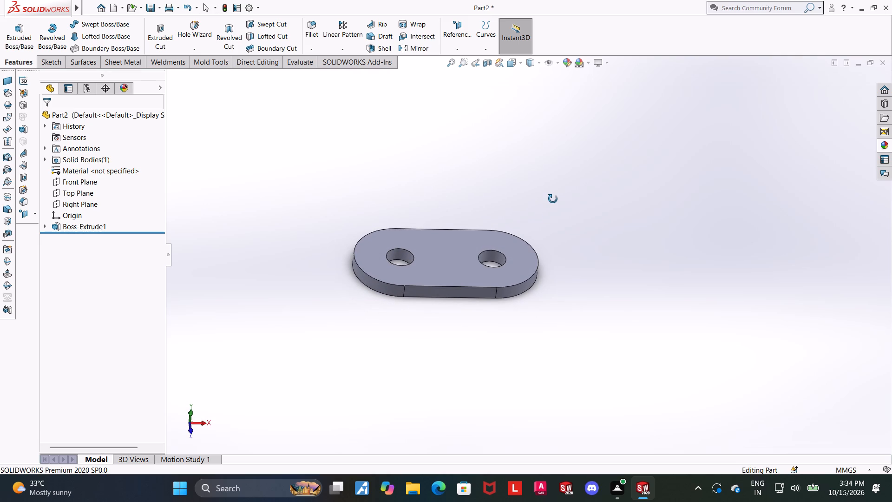
{"action": "middle_click_drag", "start_coordinate": [553, 199], "coordinate": [553, 203]}
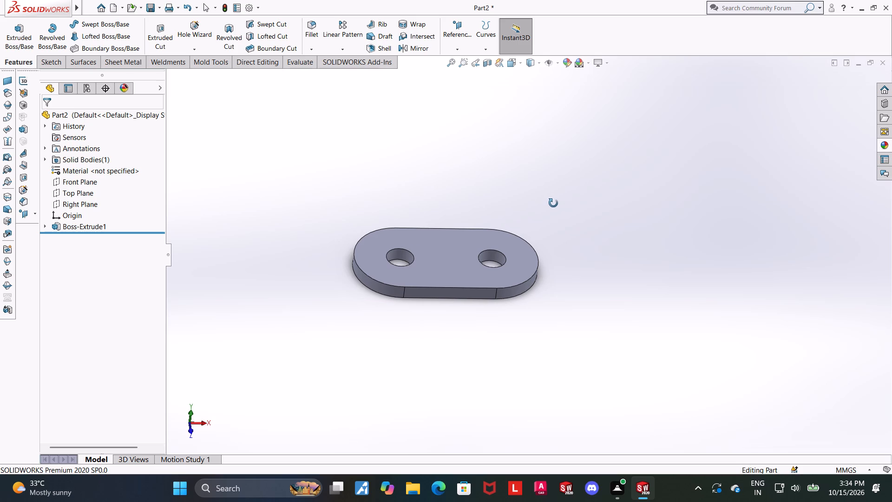
{"action": "middle_click_drag", "start_coordinate": [553, 203], "coordinate": [554, 205]}
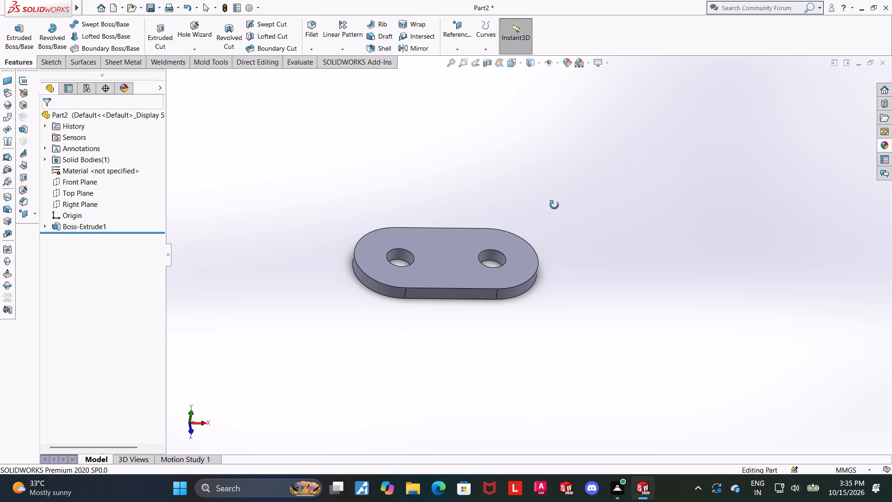
{"action": "middle_click_drag", "start_coordinate": [554, 205], "coordinate": [554, 206]}
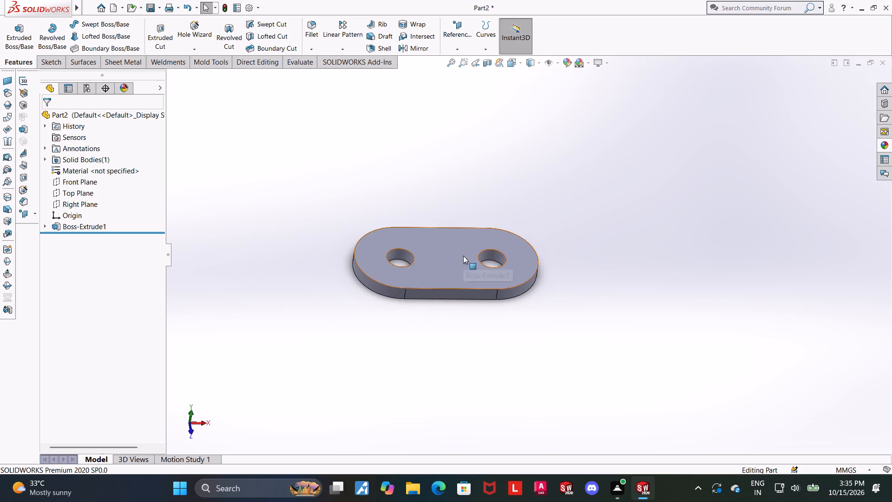
Start a new sketch on the plate's top face and view it normal to the sketch plane.
{"action": "left_click", "coordinate": [463, 256]}
{"action": "left_click", "coordinate": [509, 233]}
{"action": "left_click", "coordinate": [68, 239]}
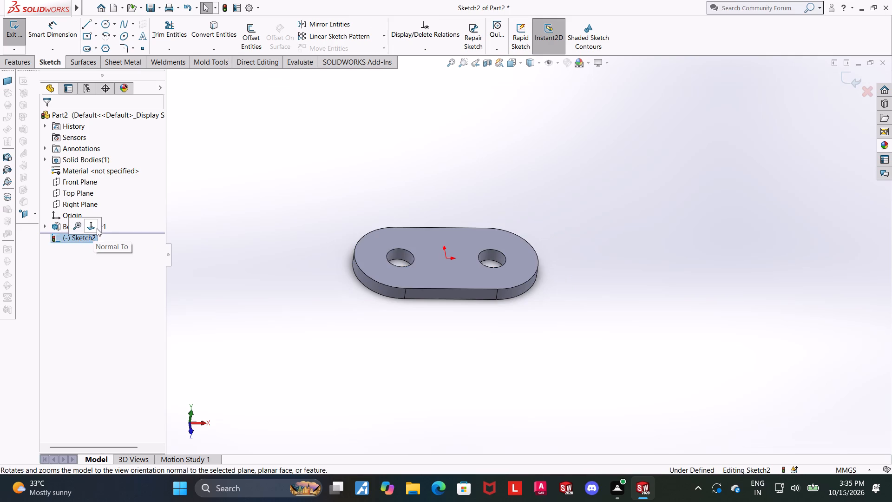
{"action": "left_click", "coordinate": [96, 227]}
{"action": "scroll", "coordinate": [394, 219], "scroll_direction": "up", "scroll_amount": 4}
{"action": "left_click", "coordinate": [677, 244]}
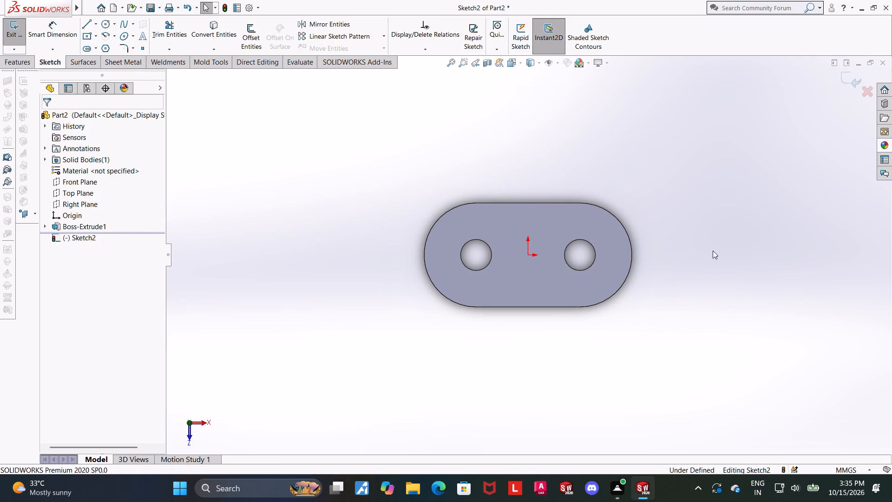
Sketch a centerpoint slot from the origin to the right hole's centre, with an end radius of about 51 mm.
{"action": "scroll", "coordinate": [736, 258], "scroll_direction": "up", "scroll_amount": 1}
{"action": "scroll", "coordinate": [754, 260], "scroll_direction": "down", "scroll_amount": 1}
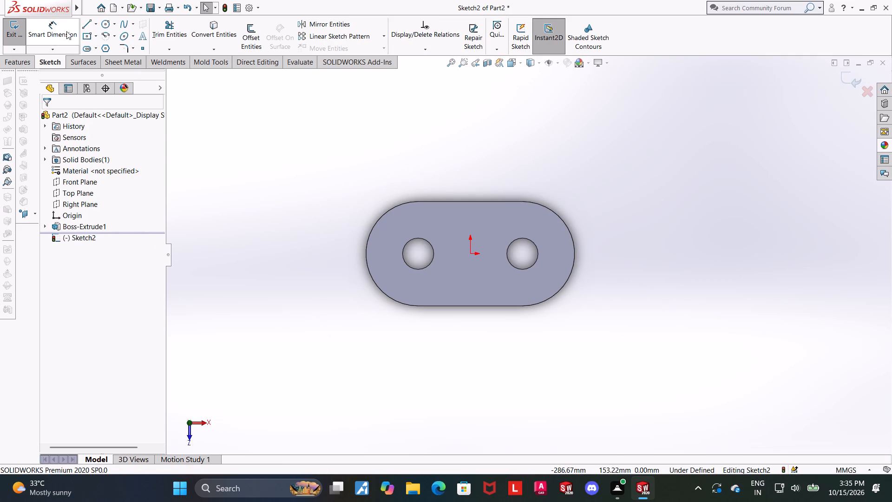
{"action": "left_click", "coordinate": [90, 50]}
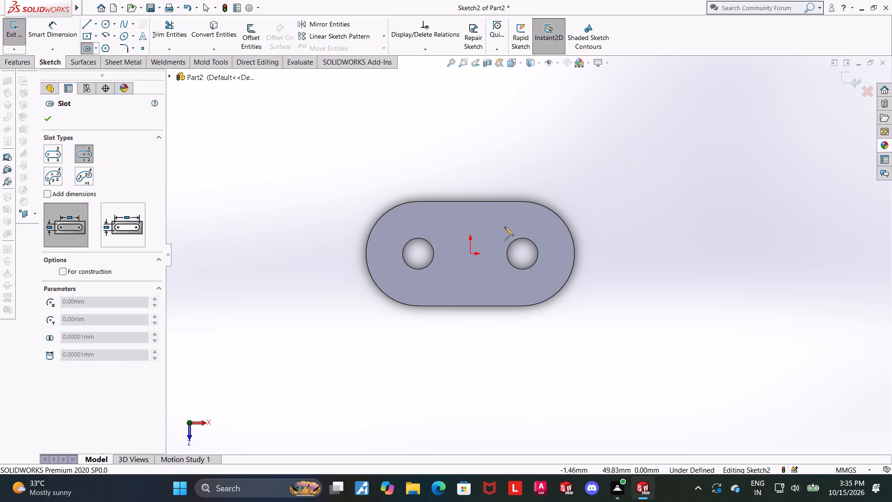
{"action": "left_click", "coordinate": [470, 256]}
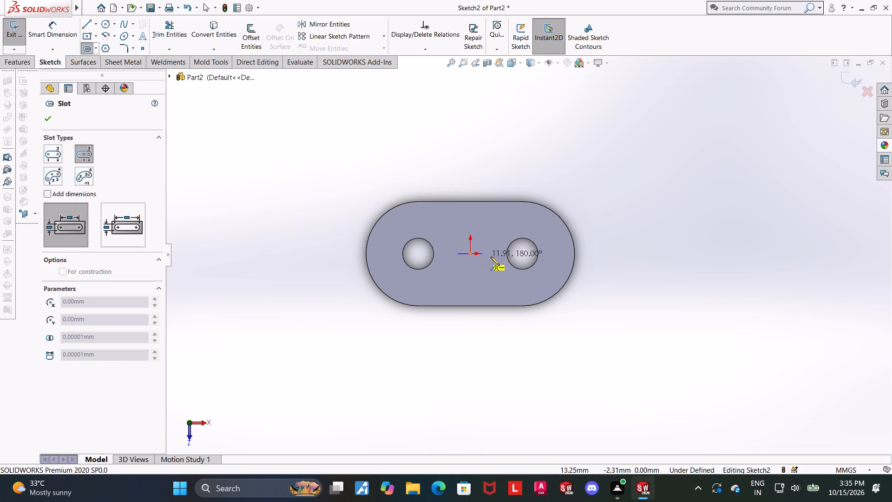
{"action": "left_click", "coordinate": [522, 254]}
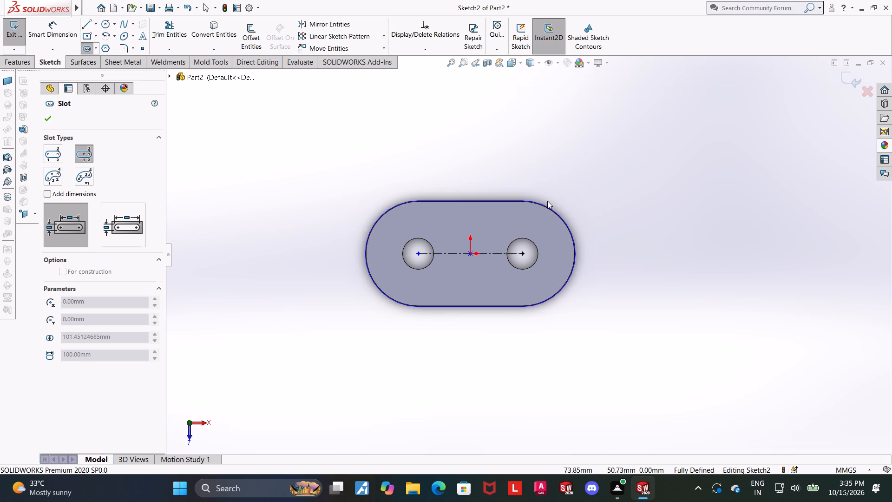
{"action": "left_click", "coordinate": [547, 201]}
{"action": "key", "text": "Escape"}
{"action": "key", "text": "Escape"}
Dimension the new slot's right end arc with a radius of 50 mm.
{"action": "left_click", "coordinate": [72, 29]}
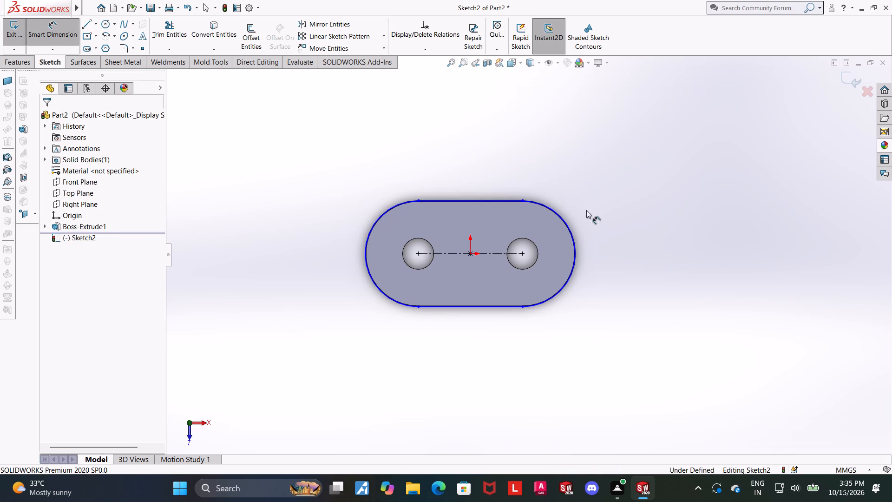
{"action": "left_click", "coordinate": [561, 216]}
{"action": "left_click", "coordinate": [592, 192]}
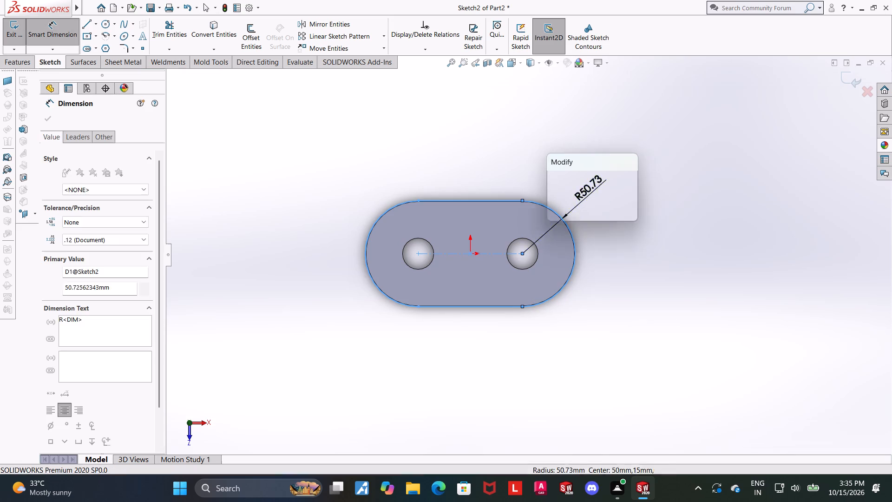
{"action": "type", "text": "50"}
{"action": "key", "text": "Delete"}
{"action": "key", "text": "Return"}
{"action": "key", "text": "Escape"}
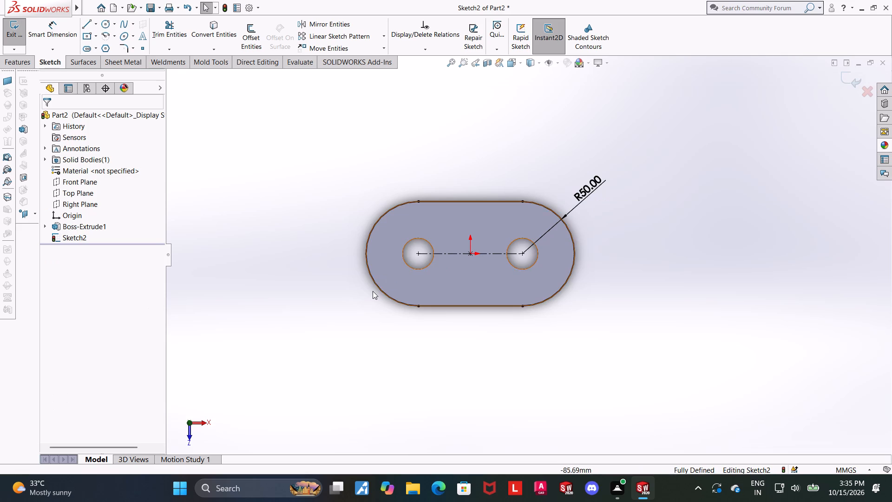
Sketch a second, inner centerpoint slot from the origin to the right hole's centre, with an end radius of about 31 mm.
{"action": "scroll", "coordinate": [587, 260], "scroll_direction": "down", "scroll_amount": 1}
{"action": "scroll", "coordinate": [676, 236], "scroll_direction": "up", "scroll_amount": 1}
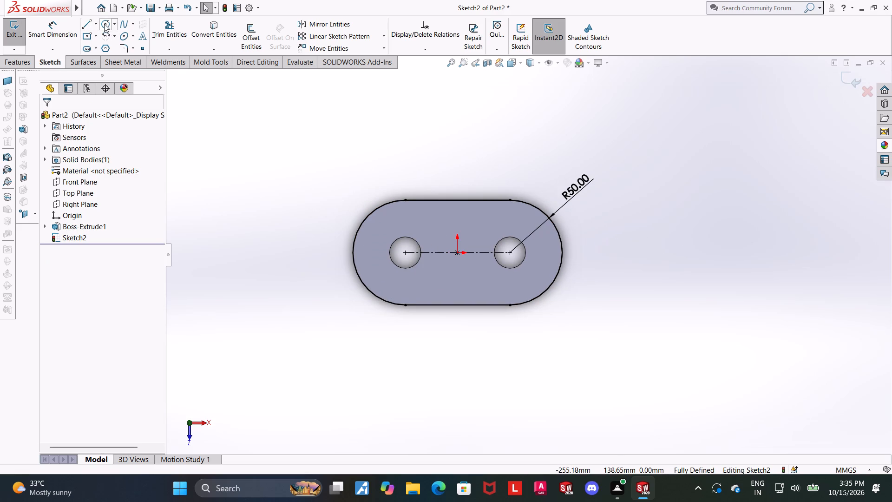
{"action": "left_click", "coordinate": [90, 50]}
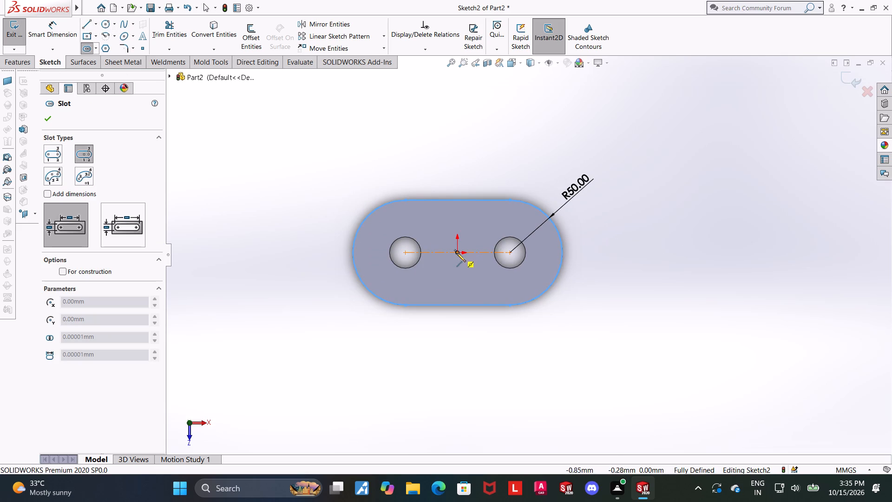
{"action": "left_click", "coordinate": [457, 253]}
{"action": "left_click", "coordinate": [509, 251]}
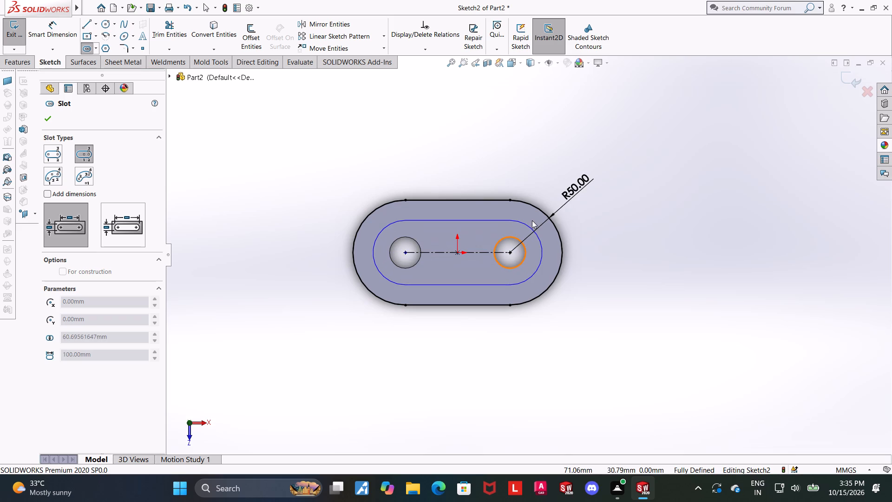
{"action": "left_click", "coordinate": [532, 220]}
{"action": "key", "text": "Escape"}
{"action": "key", "text": "Escape"}
Dimension the inner slot's left end arc with a radius of 40 mm.
{"action": "scroll", "coordinate": [517, 251], "scroll_direction": "up", "scroll_amount": 1}
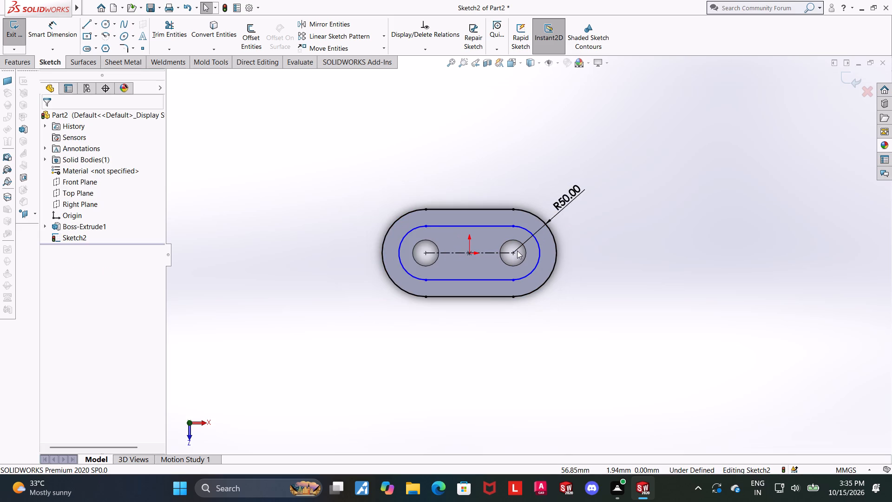
{"action": "scroll", "coordinate": [517, 251], "scroll_direction": "down", "scroll_amount": 1}
{"action": "left_click", "coordinate": [56, 36]}
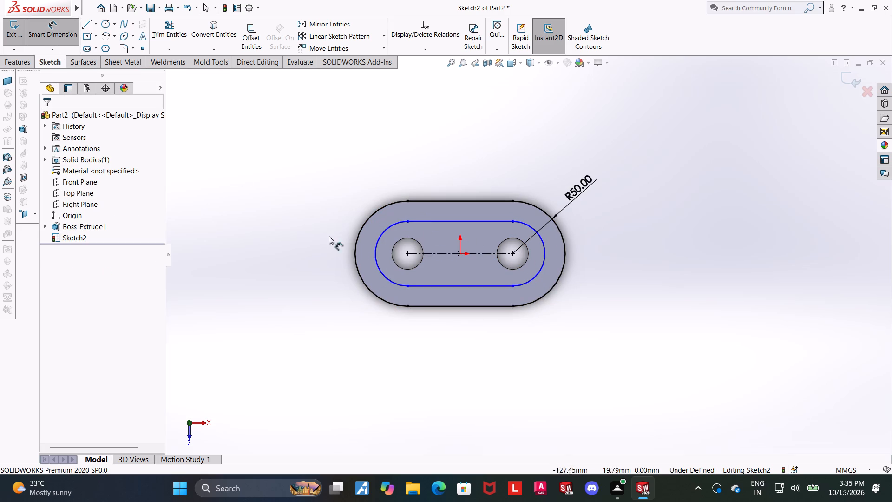
{"action": "left_click", "coordinate": [380, 241]}
{"action": "left_click", "coordinate": [319, 215]}
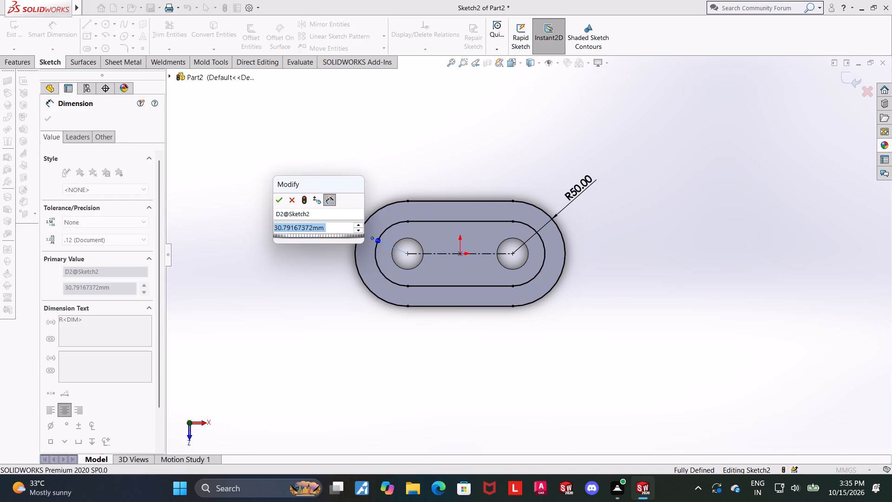
{"action": "type", "text": "40"}
{"action": "key", "text": "Return"}
{"action": "key", "text": "Escape"}
{"action": "scroll", "coordinate": [444, 260], "scroll_direction": "up", "scroll_amount": 1}
{"action": "scroll", "coordinate": [597, 259], "scroll_direction": "down", "scroll_amount": 2}
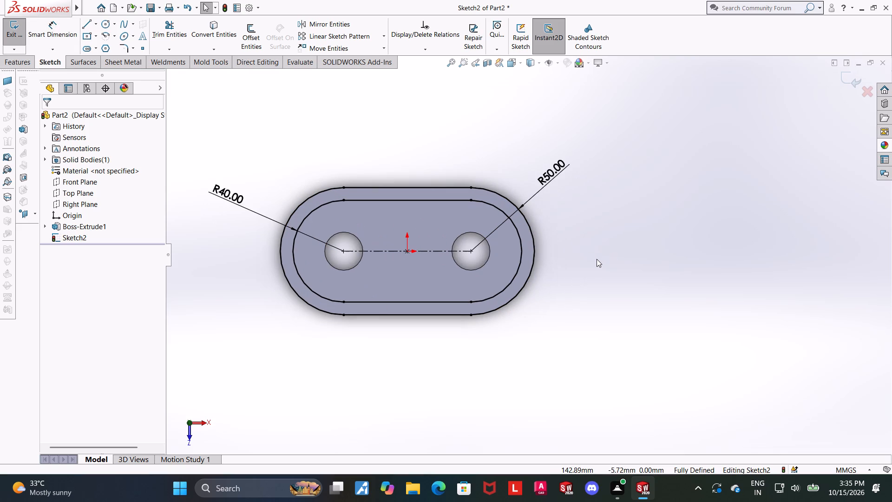
Close the two-slot sketch and start a boss extrusion of it, with the start condition set to Offset at 90-25 (65 mm).
{"action": "scroll", "coordinate": [469, 278], "scroll_direction": "up", "scroll_amount": 2}
{"action": "scroll", "coordinate": [363, 251], "scroll_direction": "down", "scroll_amount": 2}
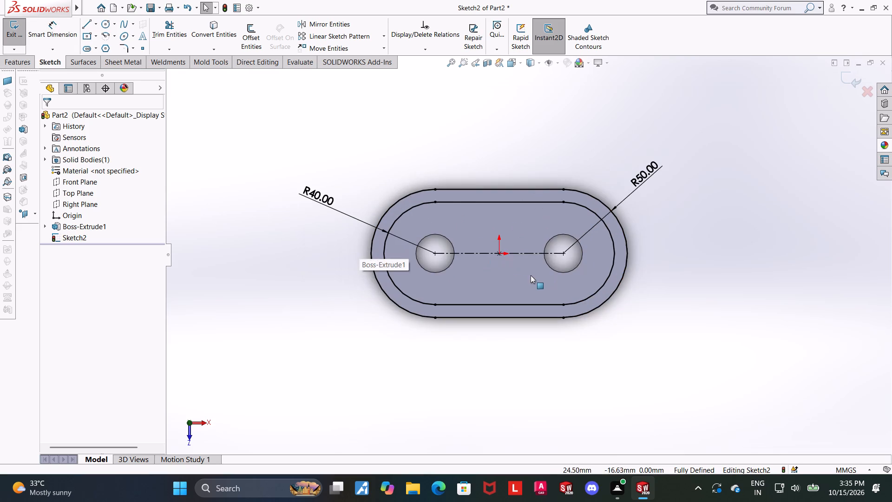
{"action": "middle_click_drag", "start_coordinate": [531, 275], "coordinate": [530, 208]}
{"action": "left_click", "coordinate": [849, 76]}
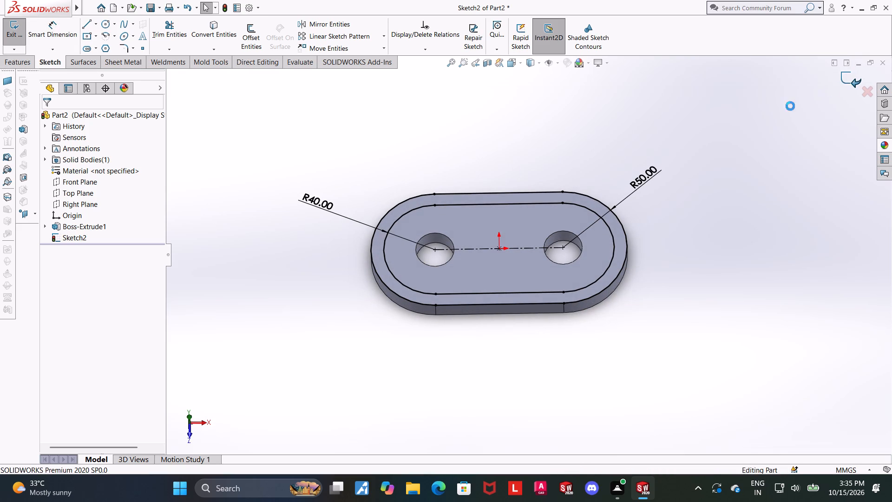
{"action": "left_click", "coordinate": [20, 34]}
{"action": "middle_click_drag", "start_coordinate": [322, 175], "coordinate": [333, 131]}
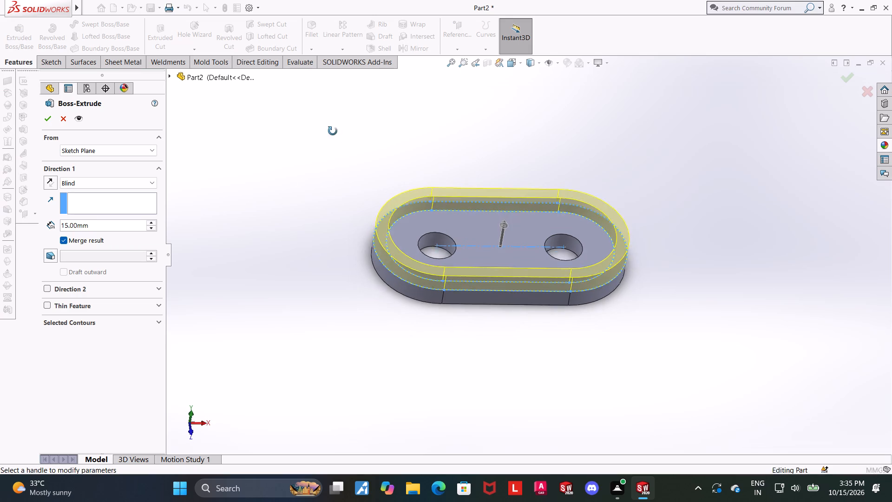
{"action": "middle_click_drag", "start_coordinate": [333, 131], "coordinate": [333, 131]}
{"action": "middle_click_drag", "start_coordinate": [339, 188], "coordinate": [298, 183]}
{"action": "scroll", "coordinate": [648, 229], "scroll_direction": "down", "scroll_amount": 2}
{"action": "middle_click_drag", "start_coordinate": [268, 269], "coordinate": [275, 261]}
{"action": "scroll", "coordinate": [274, 263], "scroll_direction": "up", "scroll_amount": 1}
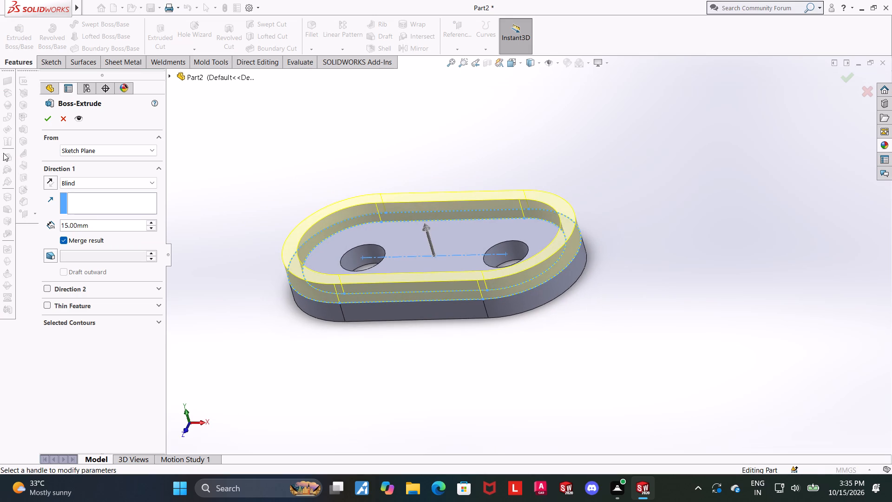
{"action": "left_click", "coordinate": [78, 154]}
{"action": "left_click", "coordinate": [79, 188]}
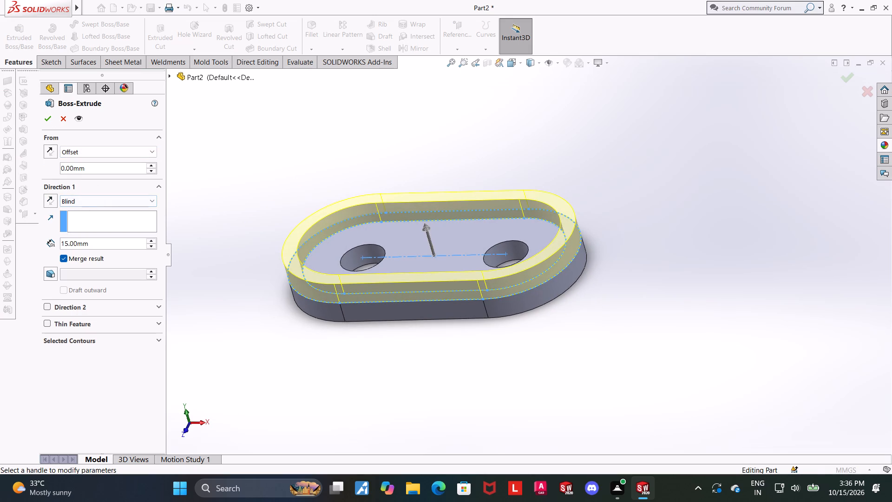
{"action": "left_click_drag", "start_coordinate": [95, 171], "coordinate": [41, 169]}
{"action": "type", "text": "90"}
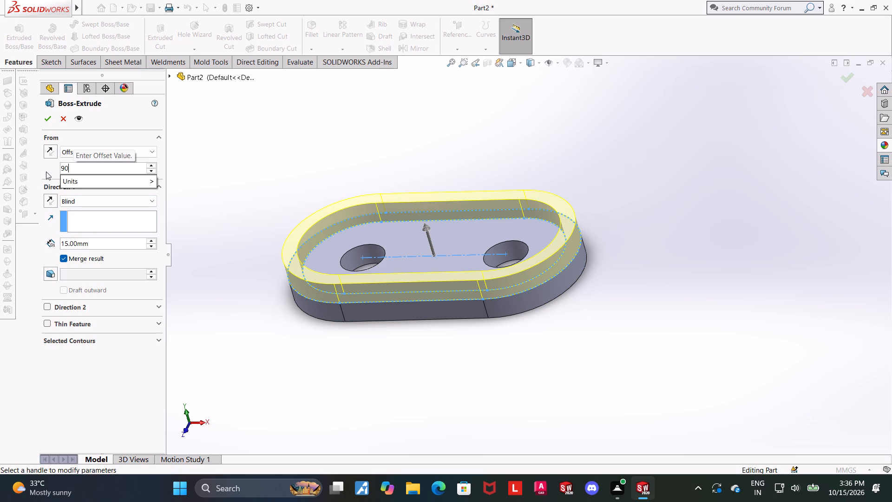
{"action": "key", "text": "minus"}
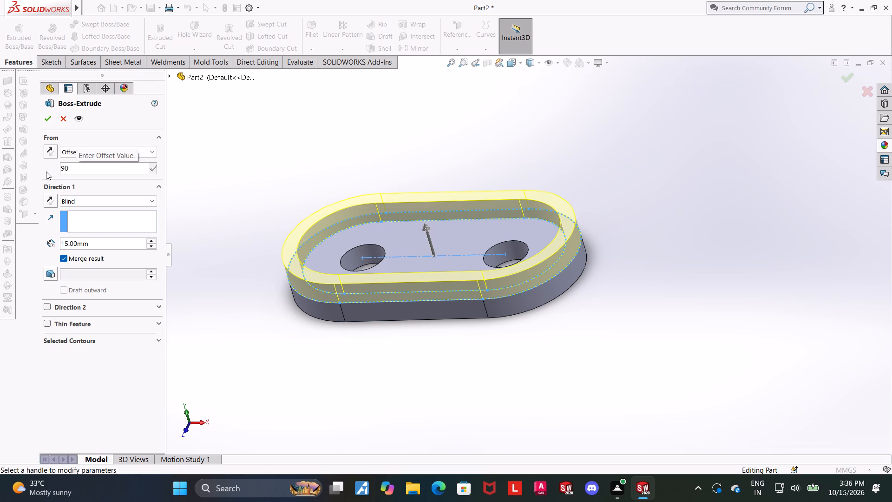
{"action": "key", "text": "2"}
{"action": "key", "text": "5"}
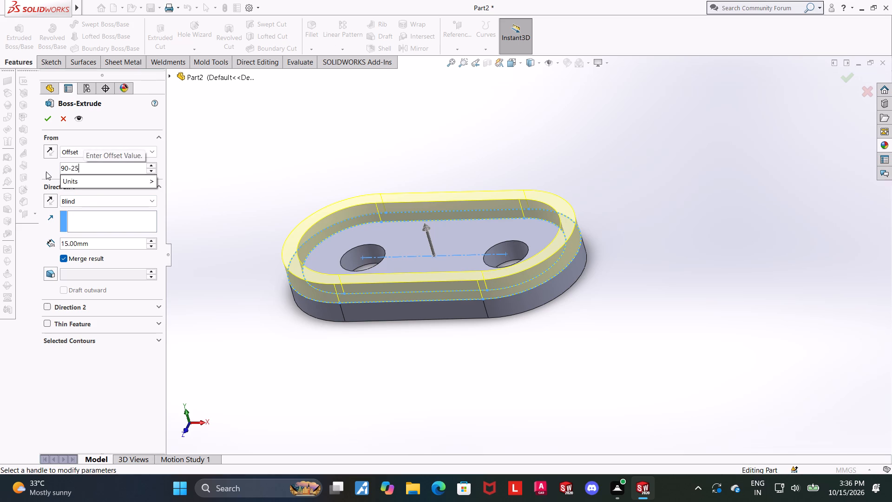
{"action": "key", "text": "Return"}
Set the slot ring's blind extrusion depth to 10 mm, keeping Merge result on, and complete the boss.
{"action": "middle_click", "coordinate": [230, 241]}
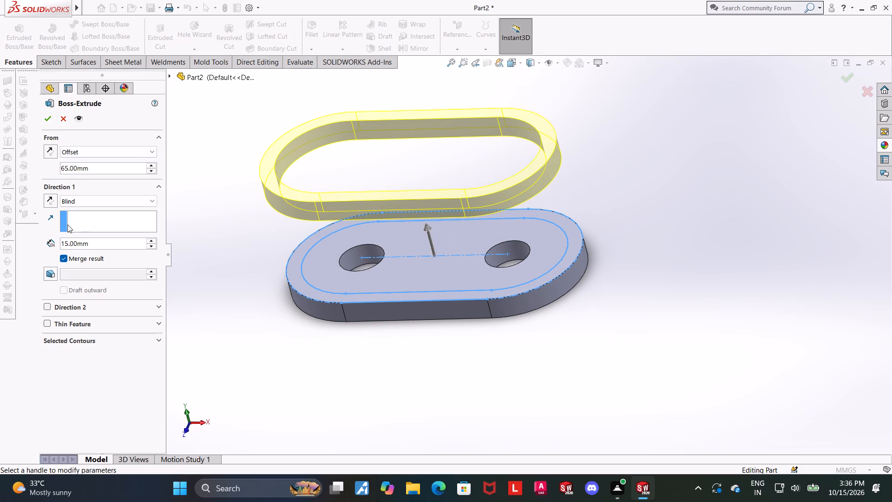
{"action": "left_click_drag", "start_coordinate": [108, 244], "coordinate": [107, 244]}
{"action": "left_click_drag", "start_coordinate": [107, 244], "coordinate": [20, 242]}
{"action": "scroll", "coordinate": [476, 313], "scroll_direction": "up", "scroll_amount": 2}
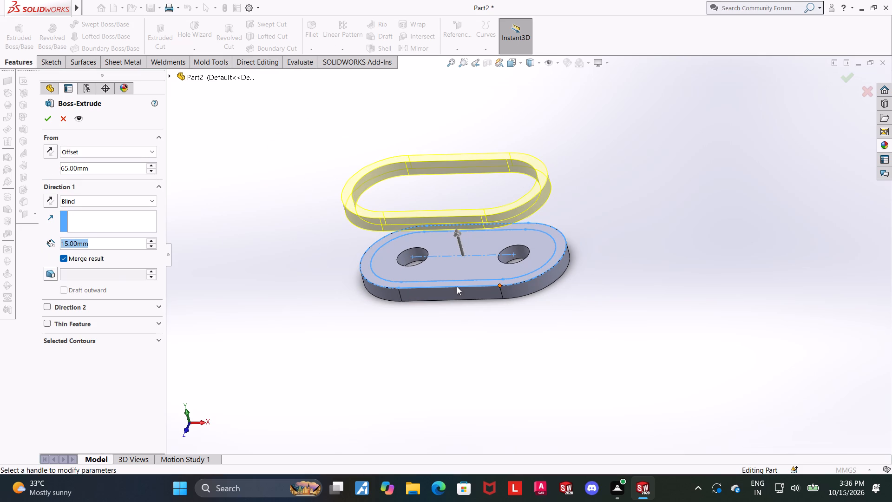
{"action": "scroll", "coordinate": [407, 182], "scroll_direction": "down", "scroll_amount": 1}
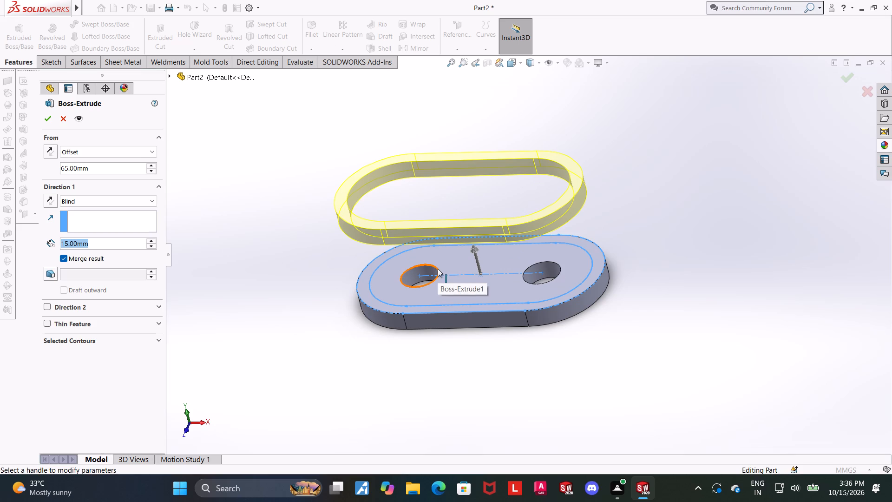
{"action": "scroll", "coordinate": [543, 267], "scroll_direction": "up", "scroll_amount": 1}
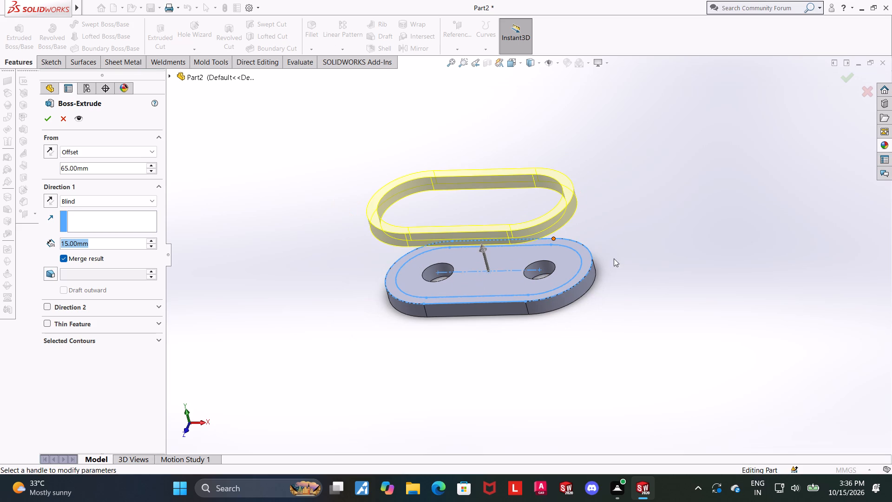
{"action": "scroll", "coordinate": [549, 224], "scroll_direction": "down", "scroll_amount": 1}
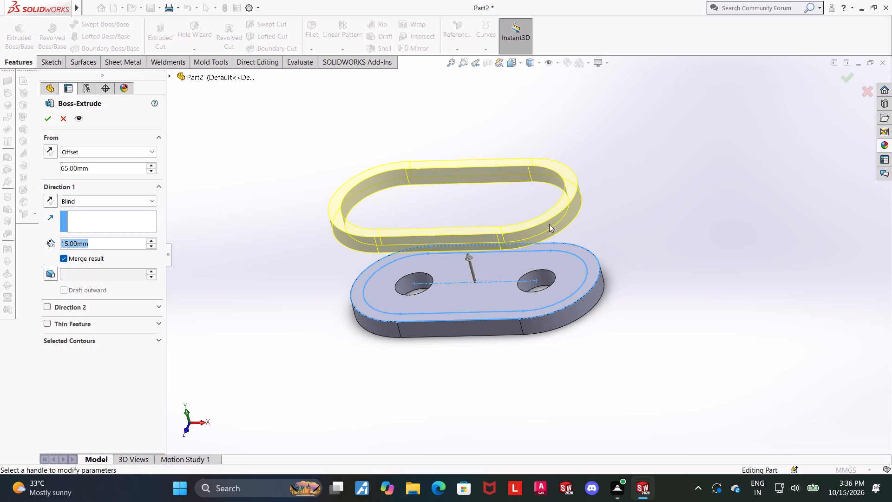
{"action": "scroll", "coordinate": [549, 224], "scroll_direction": "up", "scroll_amount": 1}
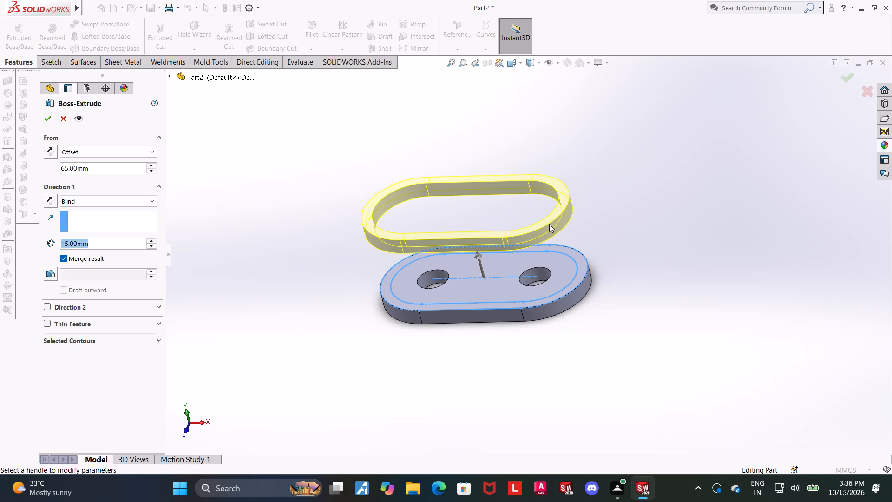
{"action": "scroll", "coordinate": [516, 200], "scroll_direction": "down", "scroll_amount": 1}
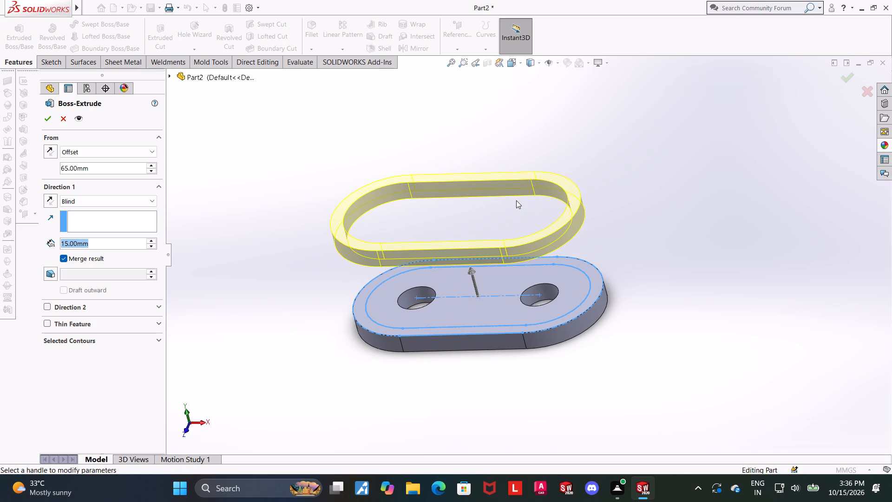
{"action": "middle_click_drag", "start_coordinate": [340, 227], "coordinate": [365, 210]}
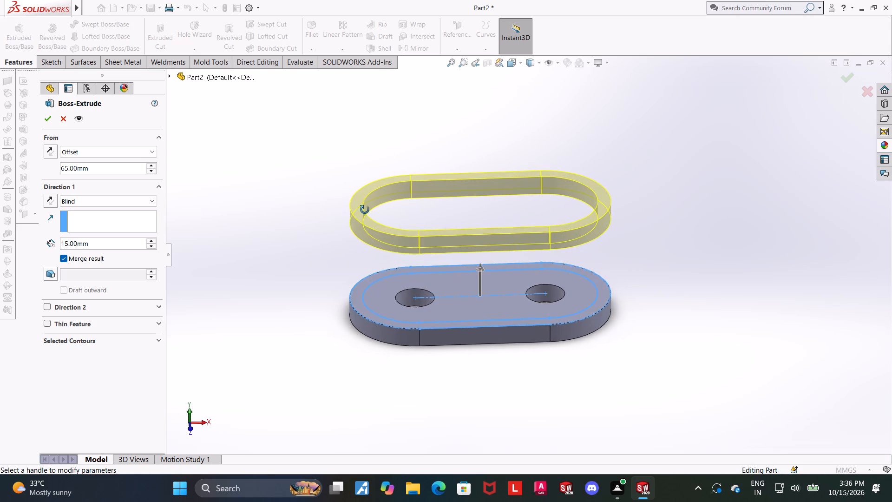
{"action": "middle_click_drag", "start_coordinate": [365, 210], "coordinate": [367, 203]}
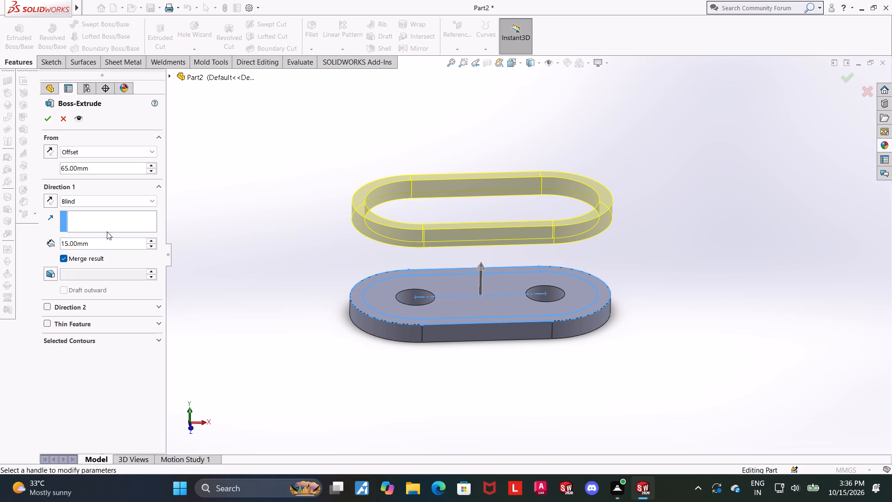
{"action": "left_click_drag", "start_coordinate": [123, 245], "coordinate": [0, 237]}
{"action": "type", "text": "10"}
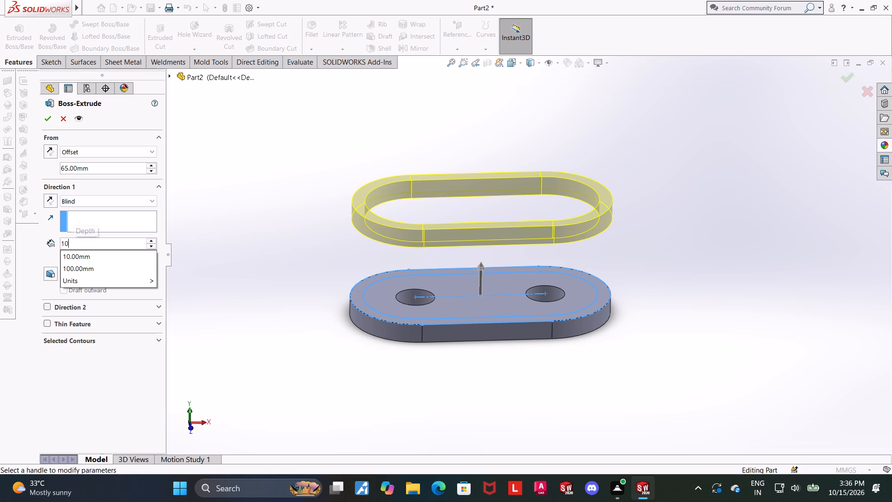
{"action": "key", "text": "Return"}
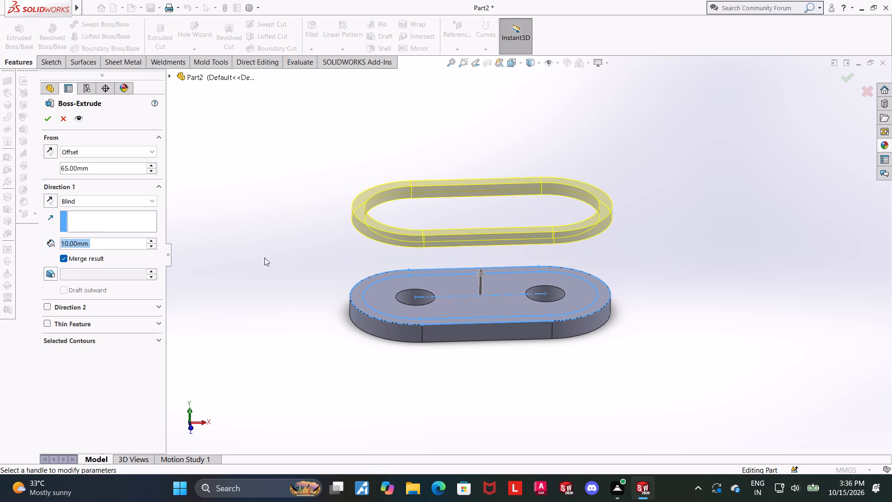
{"action": "scroll", "coordinate": [372, 197], "scroll_direction": "up", "scroll_amount": 1}
{"action": "scroll", "coordinate": [564, 191], "scroll_direction": "down", "scroll_amount": 2}
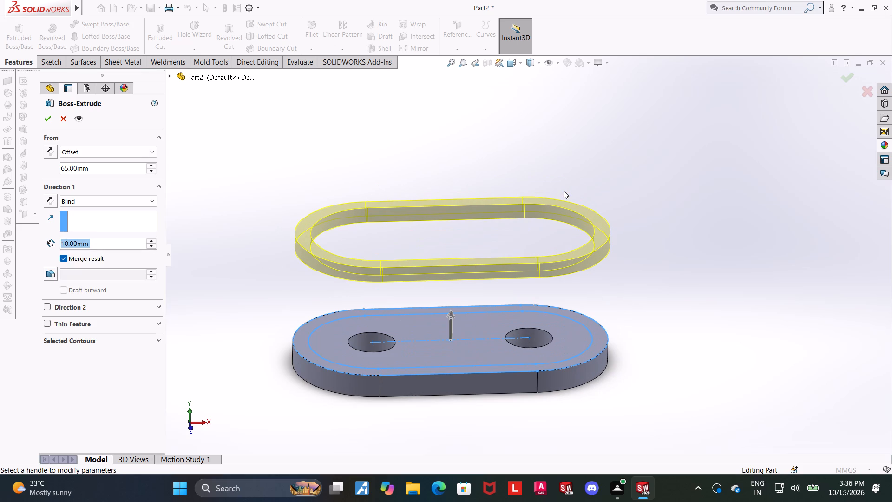
{"action": "left_click", "coordinate": [47, 116]}
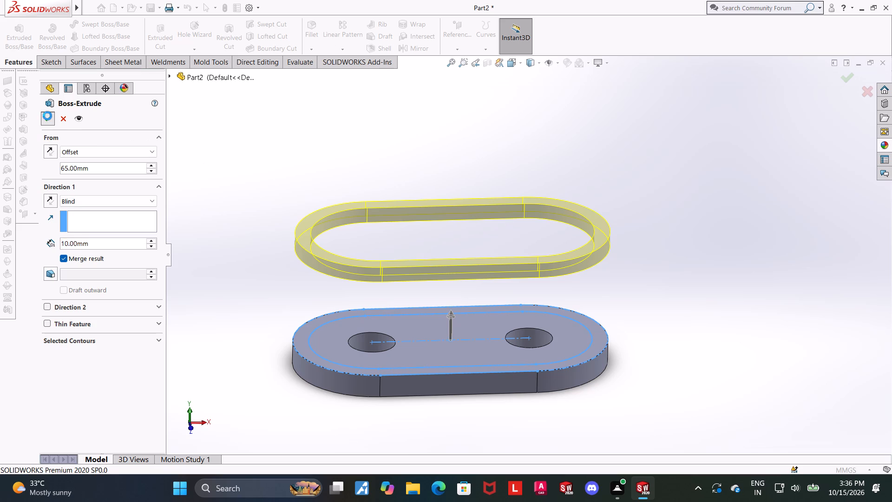
Examine the slot-shaped ring and its spacing above the holed plate from the front and at low angles.
{"action": "left_click", "coordinate": [657, 258]}
{"action": "middle_click_drag", "start_coordinate": [653, 257], "coordinate": [649, 262]}
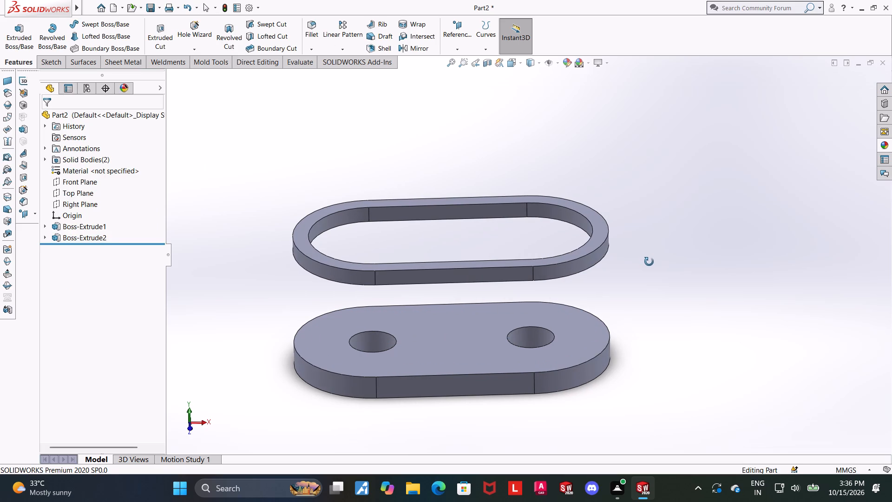
{"action": "middle_click_drag", "start_coordinate": [649, 262], "coordinate": [649, 262]}
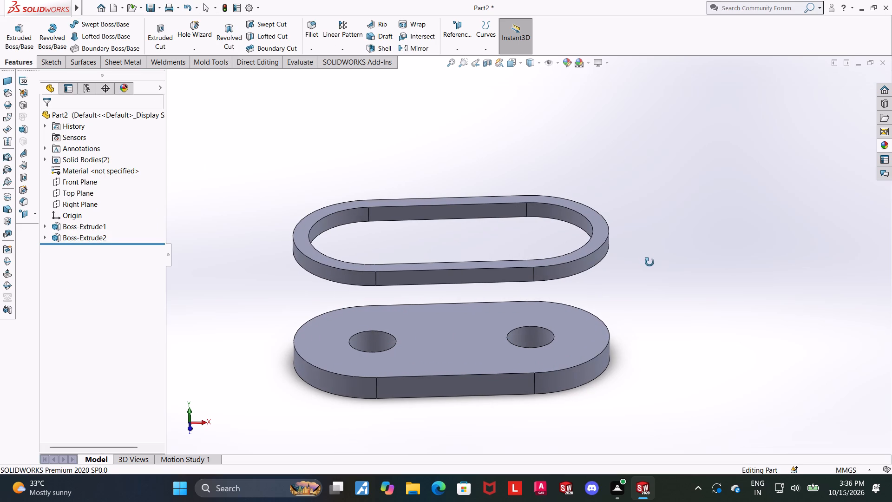
{"action": "middle_click_drag", "start_coordinate": [649, 262], "coordinate": [652, 234]}
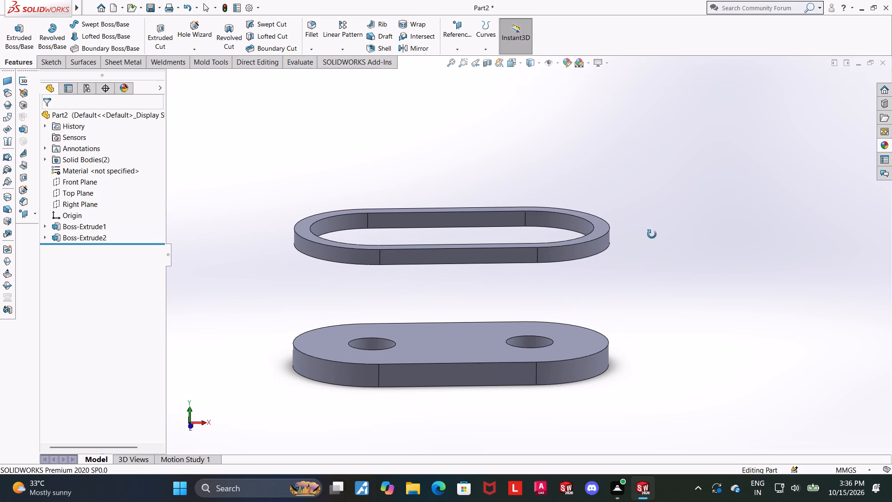
{"action": "middle_click_drag", "start_coordinate": [652, 234], "coordinate": [652, 235]}
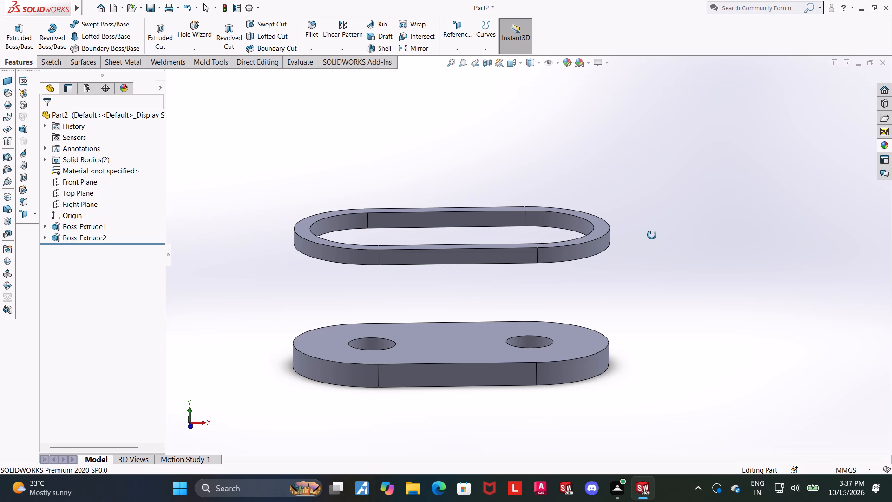
{"action": "middle_click_drag", "start_coordinate": [652, 235], "coordinate": [651, 236]}
{"action": "scroll", "coordinate": [597, 238], "scroll_direction": "up", "scroll_amount": 1}
{"action": "scroll", "coordinate": [563, 226], "scroll_direction": "down", "scroll_amount": 2}
{"action": "middle_click_drag", "start_coordinate": [586, 244], "coordinate": [583, 235]}
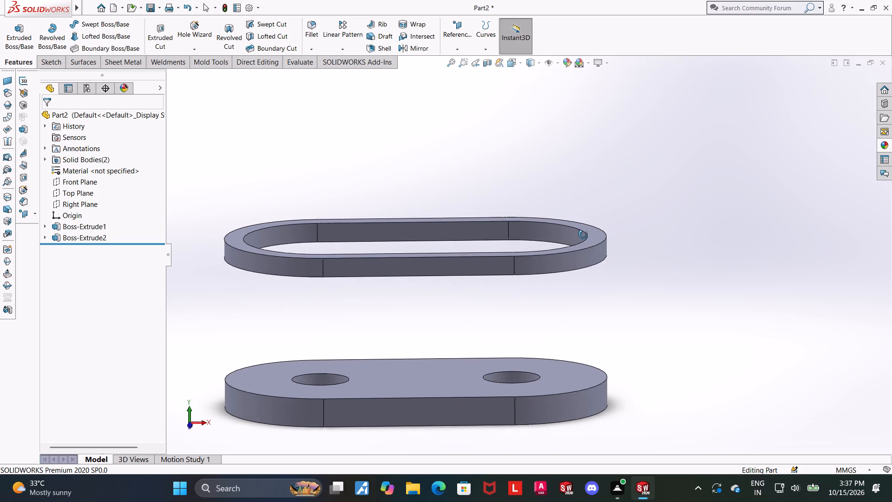
{"action": "middle_click_drag", "start_coordinate": [583, 235], "coordinate": [584, 232]}
{"action": "scroll", "coordinate": [584, 232], "scroll_direction": "up", "scroll_amount": 3}
{"action": "scroll", "coordinate": [469, 238], "scroll_direction": "down", "scroll_amount": 1}
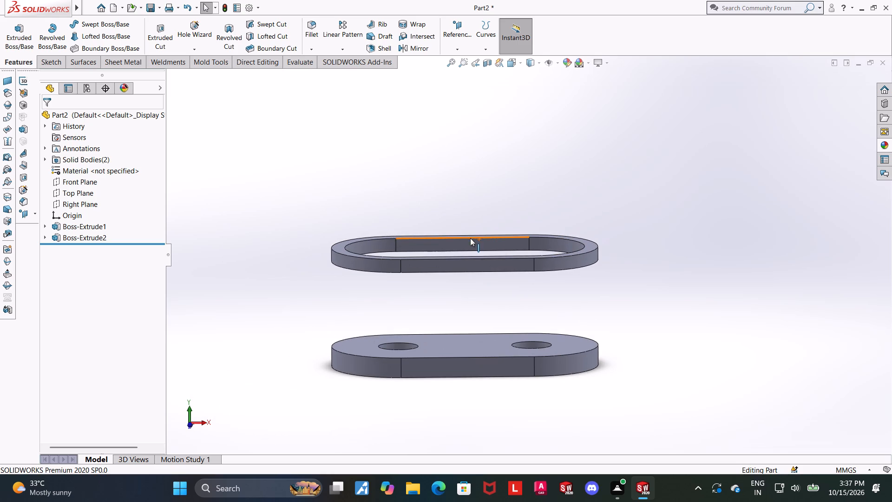
Open a new sketch on the plate's flat front side face and view it face-on.
{"action": "left_click", "coordinate": [472, 369]}
{"action": "left_click", "coordinate": [508, 345]}
{"action": "left_click", "coordinate": [79, 250]}
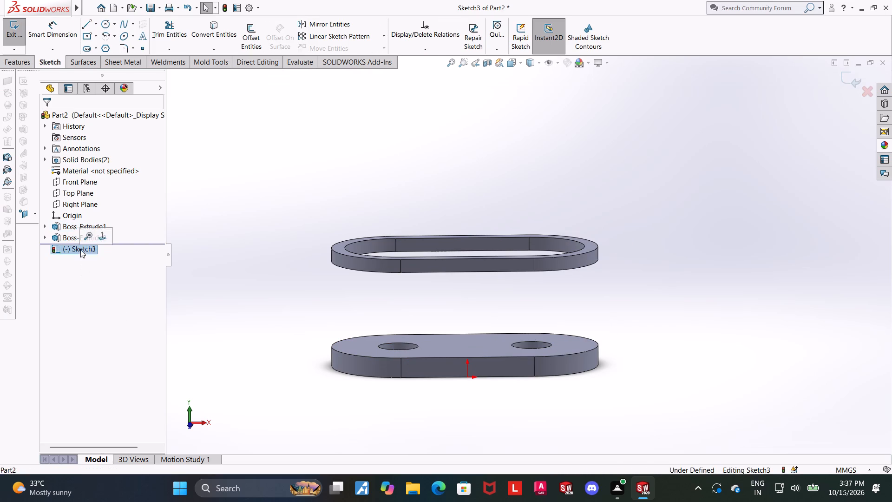
{"action": "left_click", "coordinate": [98, 238]}
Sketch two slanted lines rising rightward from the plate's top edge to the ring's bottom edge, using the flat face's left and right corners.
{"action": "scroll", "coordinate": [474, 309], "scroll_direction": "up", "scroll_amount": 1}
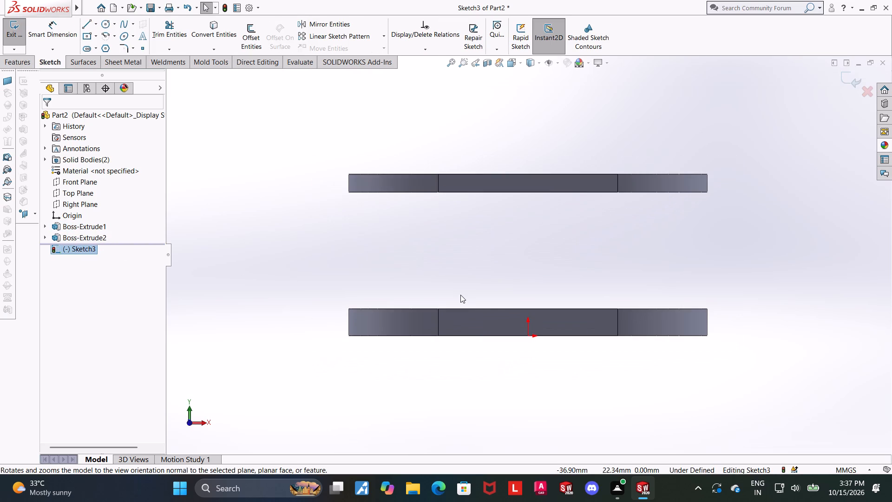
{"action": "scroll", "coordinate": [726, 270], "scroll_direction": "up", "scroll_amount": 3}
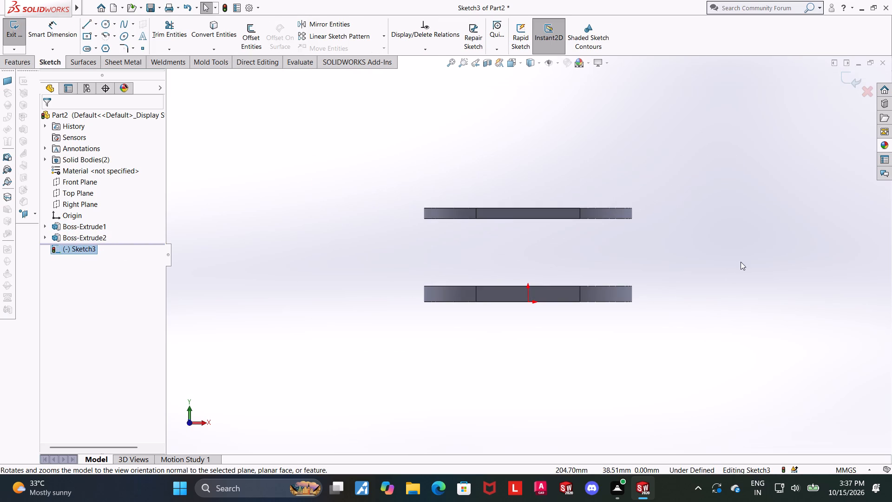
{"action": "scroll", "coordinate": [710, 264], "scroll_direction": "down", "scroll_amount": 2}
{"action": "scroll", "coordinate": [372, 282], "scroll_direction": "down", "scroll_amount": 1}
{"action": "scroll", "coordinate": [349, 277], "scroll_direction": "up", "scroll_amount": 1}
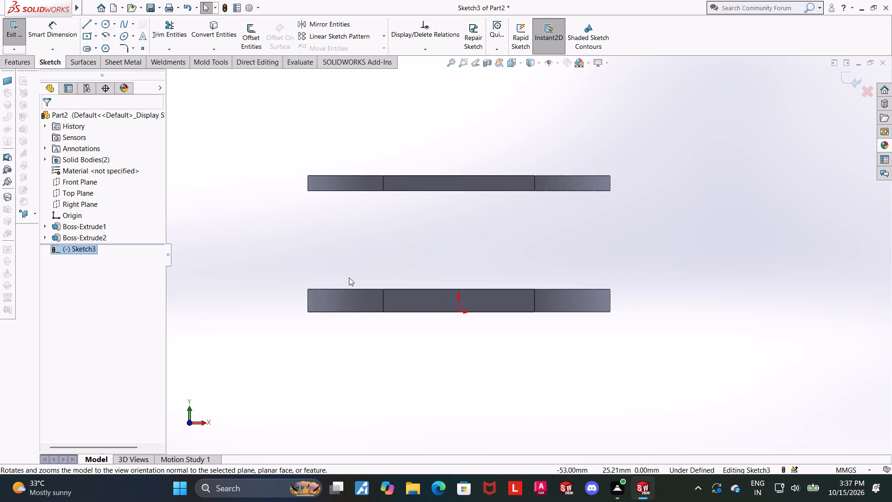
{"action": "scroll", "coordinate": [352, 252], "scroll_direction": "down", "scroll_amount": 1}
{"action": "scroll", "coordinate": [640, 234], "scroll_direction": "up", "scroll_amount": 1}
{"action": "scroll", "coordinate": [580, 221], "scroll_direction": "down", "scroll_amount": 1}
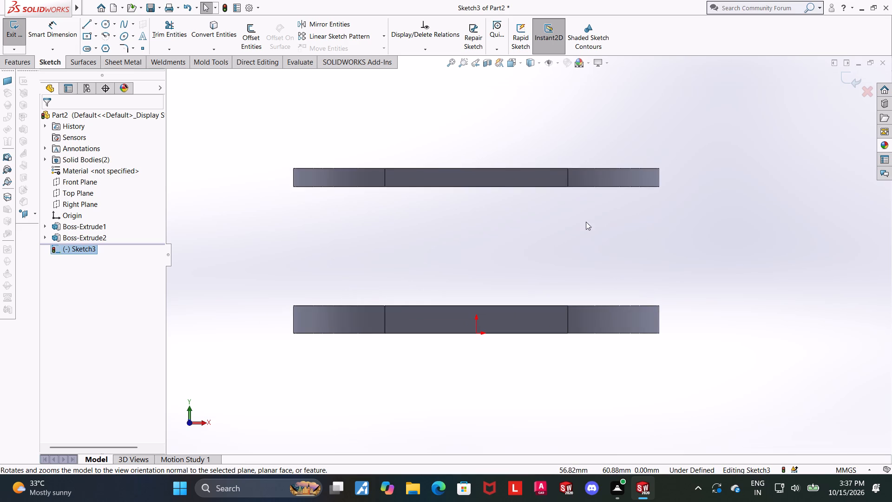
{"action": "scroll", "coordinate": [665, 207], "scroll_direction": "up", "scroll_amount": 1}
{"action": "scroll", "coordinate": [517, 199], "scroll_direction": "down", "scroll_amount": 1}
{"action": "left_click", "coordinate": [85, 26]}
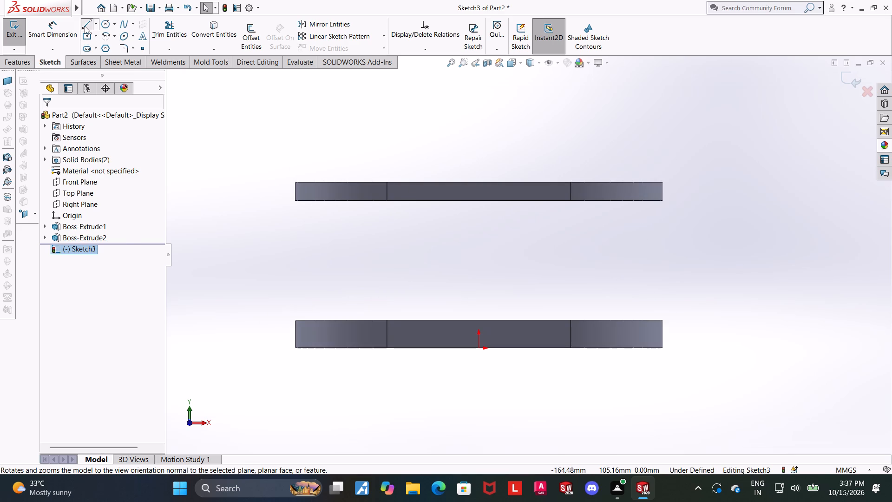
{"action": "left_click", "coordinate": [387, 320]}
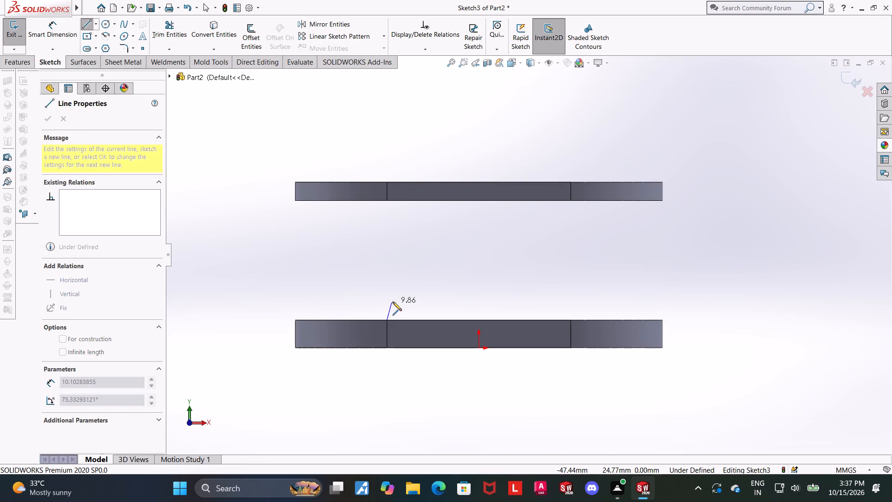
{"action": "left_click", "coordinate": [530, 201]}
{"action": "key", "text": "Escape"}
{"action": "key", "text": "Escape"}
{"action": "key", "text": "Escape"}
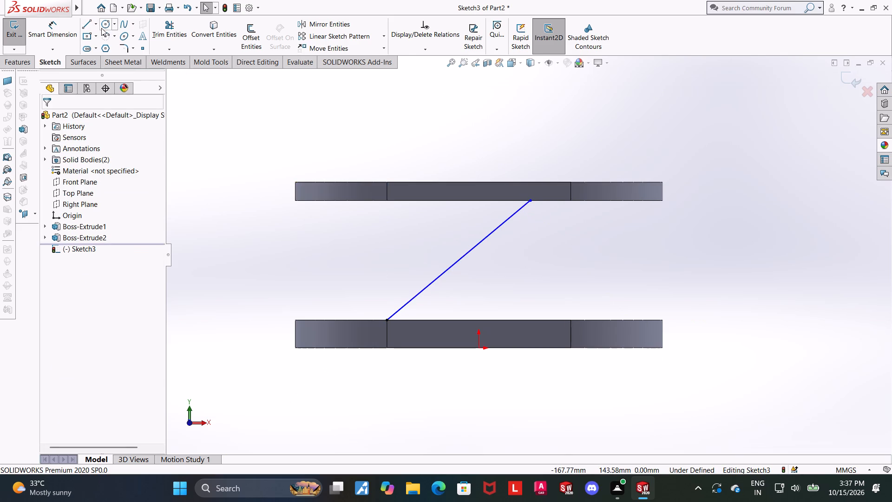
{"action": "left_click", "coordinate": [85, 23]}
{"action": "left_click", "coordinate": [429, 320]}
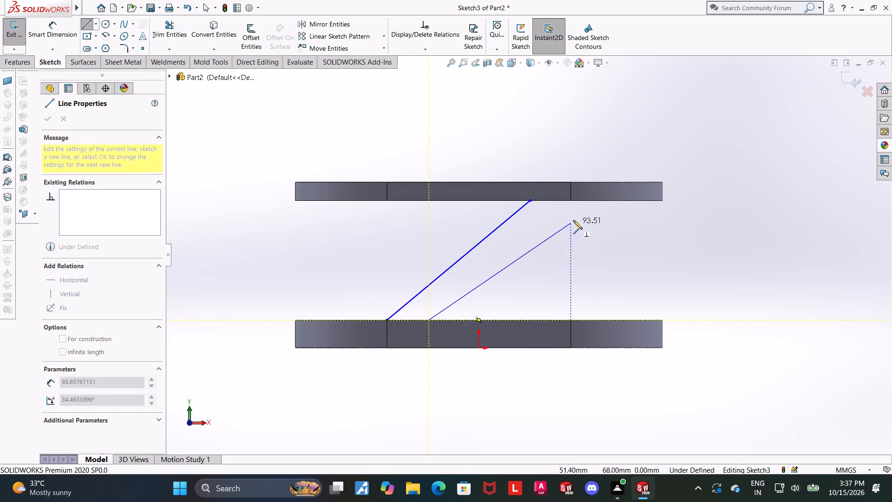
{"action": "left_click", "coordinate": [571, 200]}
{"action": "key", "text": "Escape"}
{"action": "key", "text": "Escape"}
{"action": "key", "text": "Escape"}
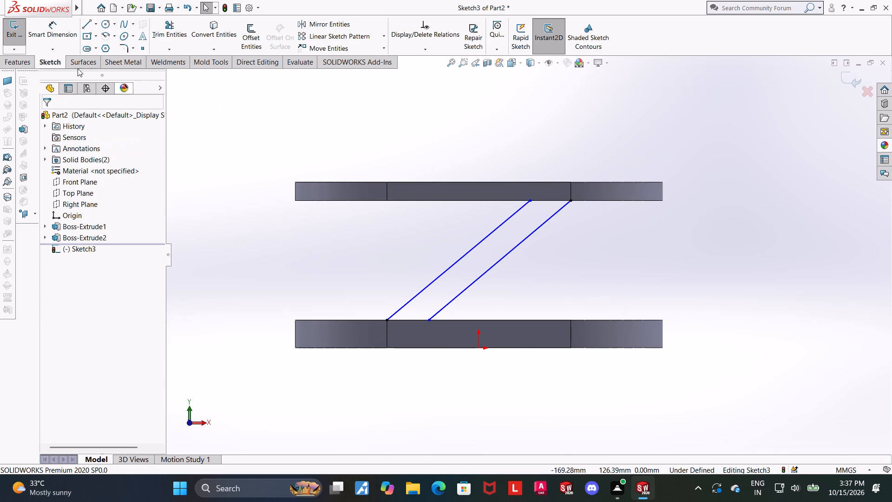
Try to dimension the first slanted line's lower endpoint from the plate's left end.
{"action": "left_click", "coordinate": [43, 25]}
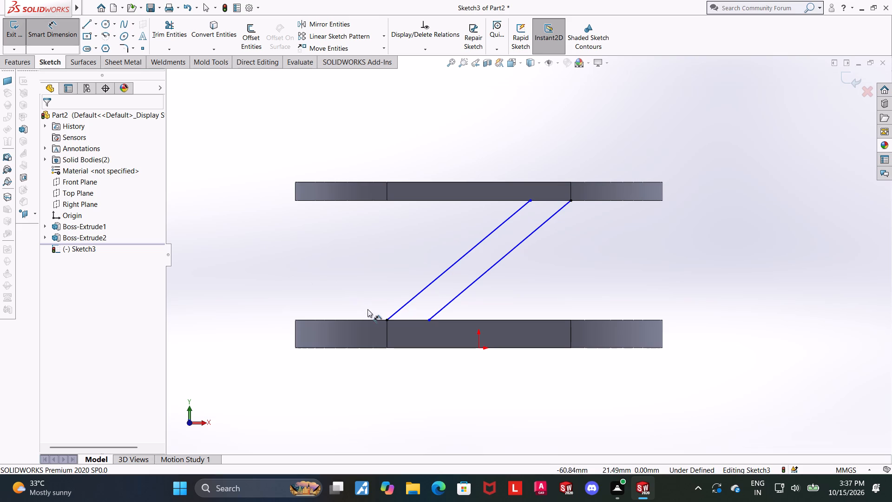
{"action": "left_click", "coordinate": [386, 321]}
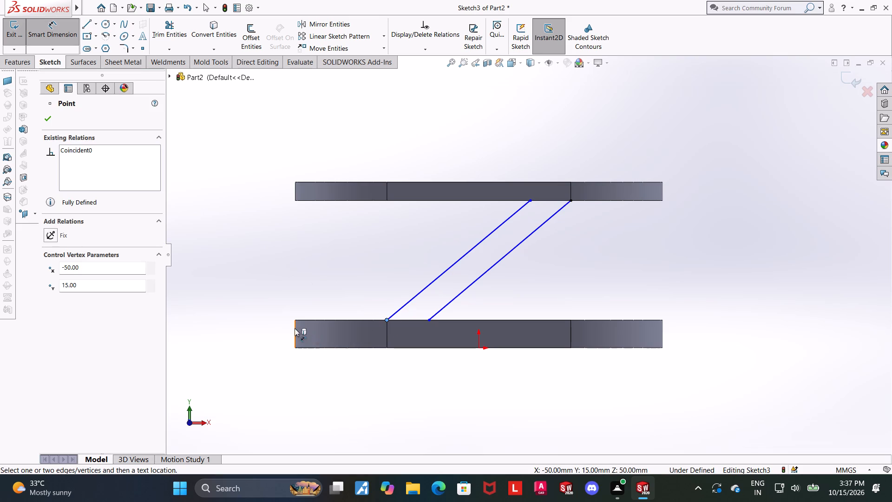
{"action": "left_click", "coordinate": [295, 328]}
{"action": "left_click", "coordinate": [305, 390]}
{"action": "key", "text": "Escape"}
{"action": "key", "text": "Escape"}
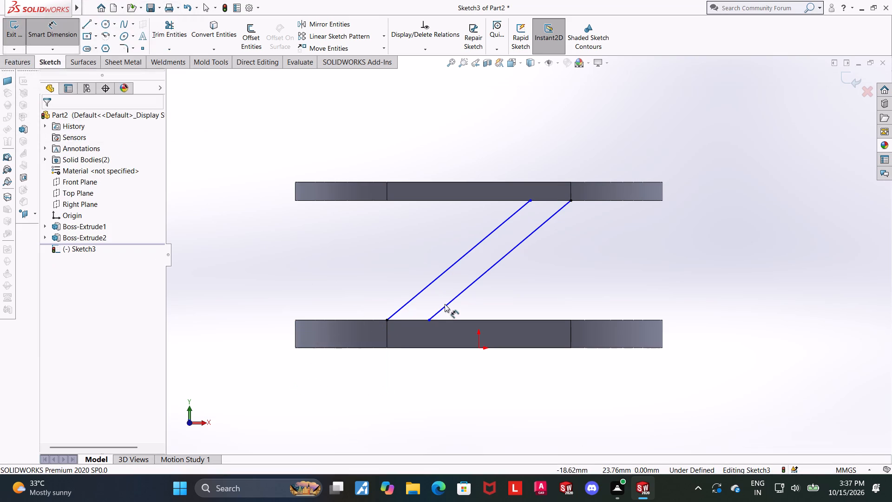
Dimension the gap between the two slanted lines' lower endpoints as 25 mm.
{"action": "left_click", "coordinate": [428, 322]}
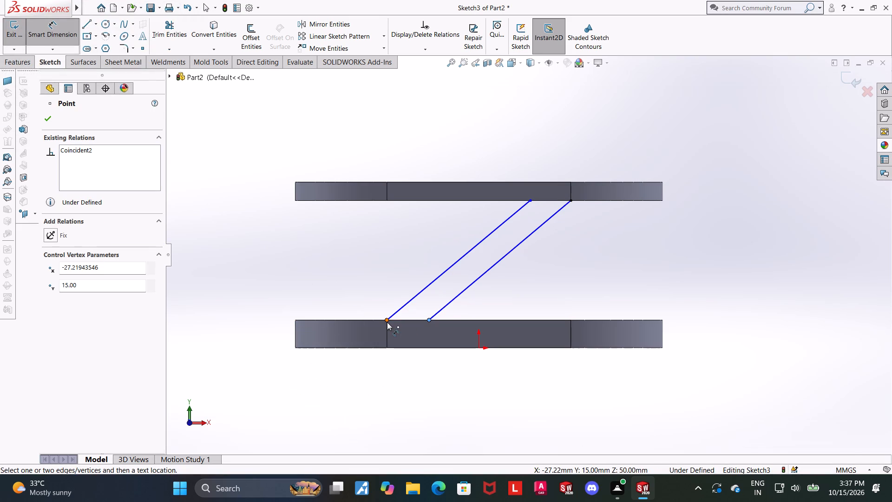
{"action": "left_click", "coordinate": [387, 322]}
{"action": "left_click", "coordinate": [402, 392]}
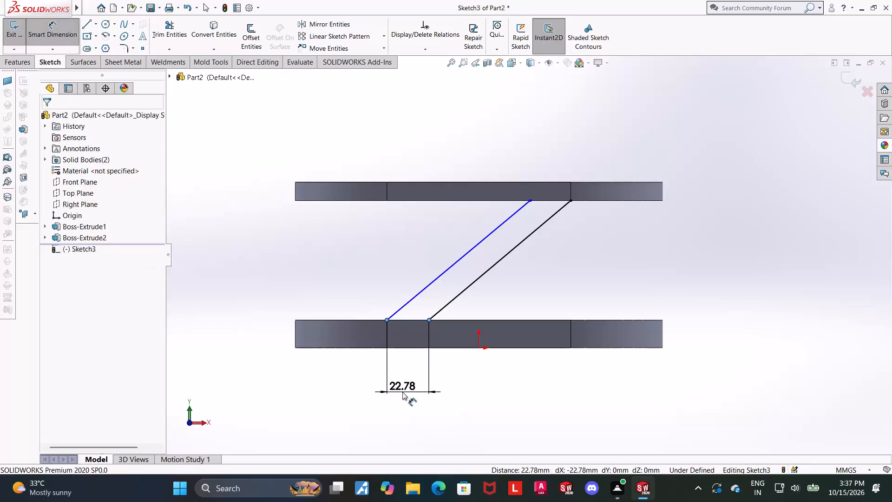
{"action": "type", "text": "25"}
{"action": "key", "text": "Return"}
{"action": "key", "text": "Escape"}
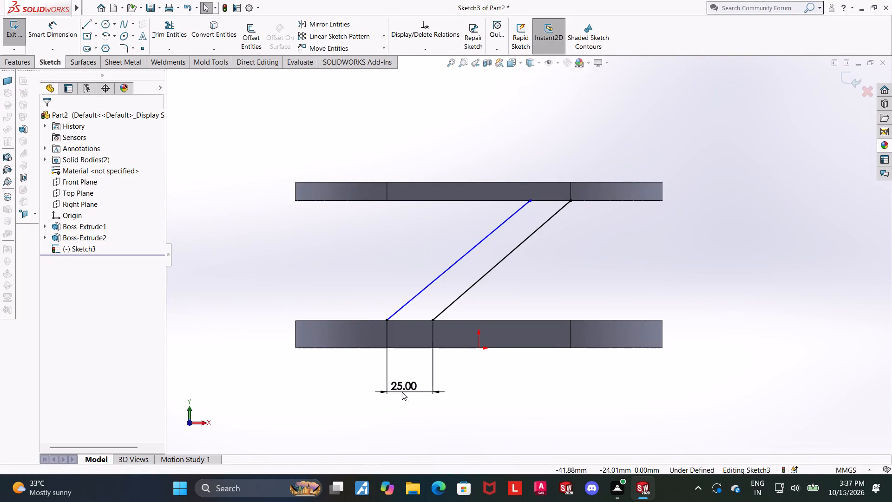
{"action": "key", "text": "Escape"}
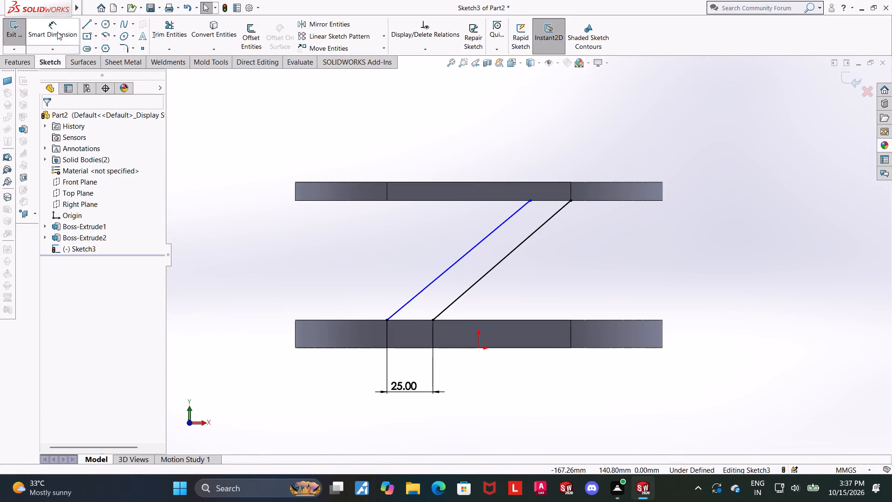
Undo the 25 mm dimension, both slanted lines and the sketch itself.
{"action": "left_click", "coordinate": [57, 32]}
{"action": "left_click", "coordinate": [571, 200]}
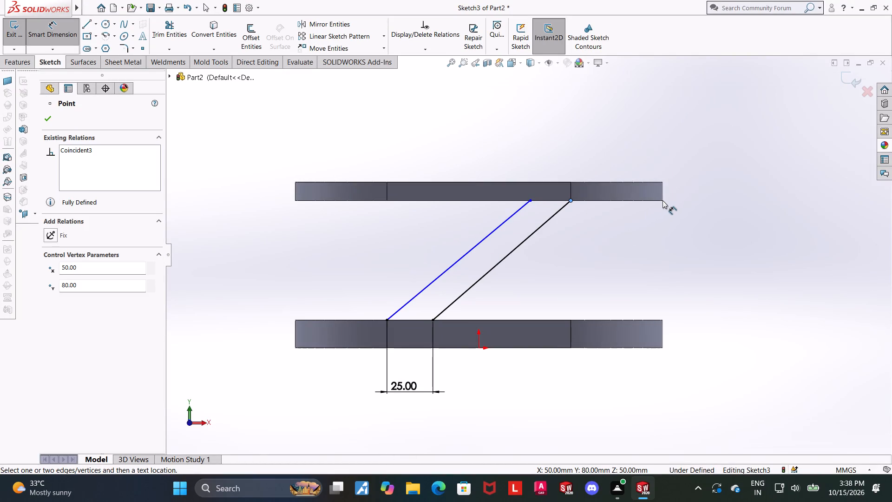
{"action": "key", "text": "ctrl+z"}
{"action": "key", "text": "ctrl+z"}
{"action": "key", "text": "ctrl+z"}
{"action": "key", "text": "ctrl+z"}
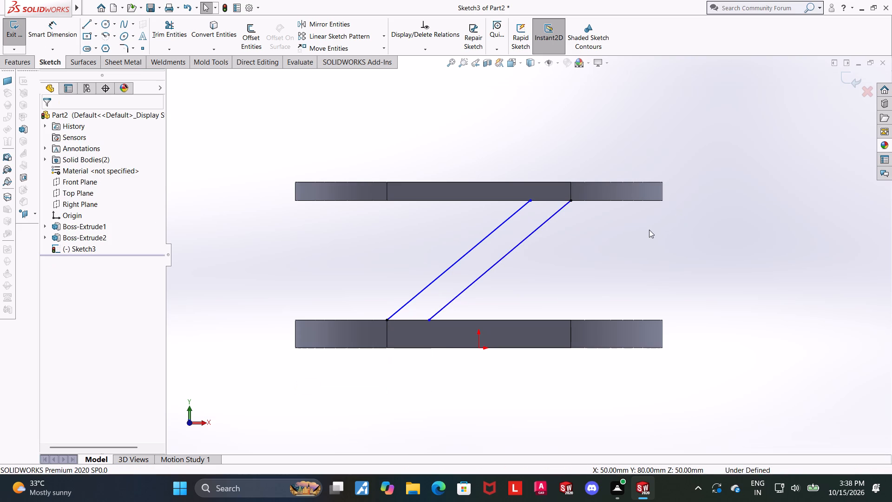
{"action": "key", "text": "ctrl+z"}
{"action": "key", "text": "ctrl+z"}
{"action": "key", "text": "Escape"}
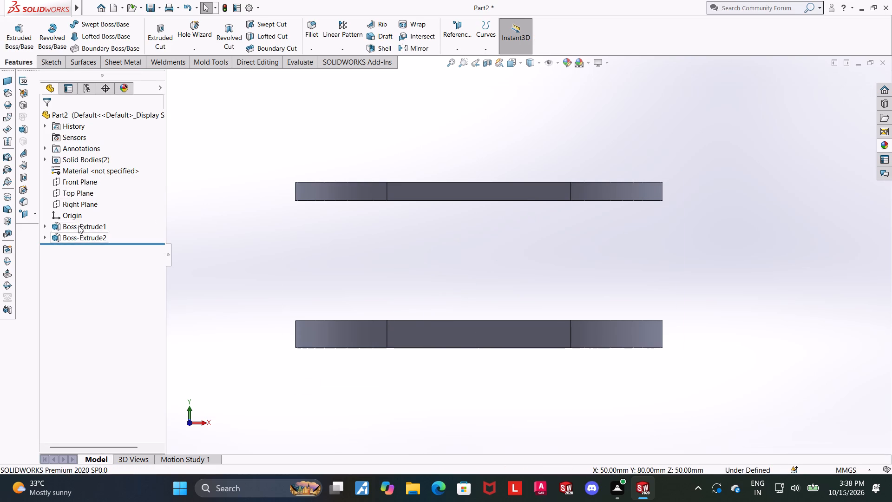
Start a fresh sketch on the plate's flat front side face.
{"action": "left_click", "coordinate": [433, 330]}
{"action": "left_click", "coordinate": [474, 307]}
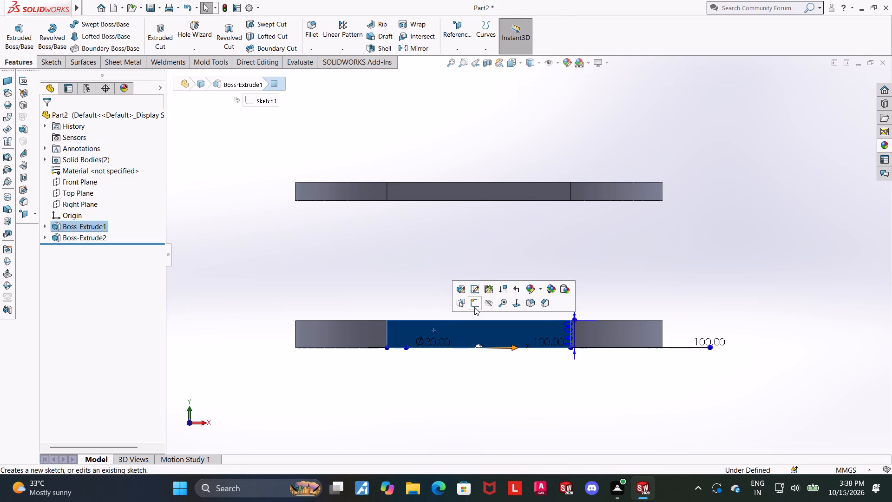
{"action": "left_click", "coordinate": [254, 207]}
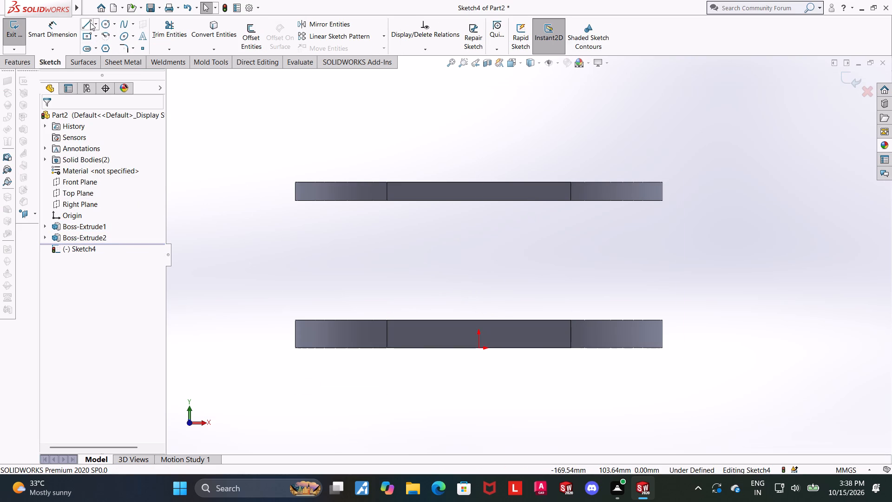
Sketch two lines slanting up-left to the ring's bottom edge, one from the flat face's top-right corner, the inner one about 100 mm long.
{"action": "left_click", "coordinate": [90, 21]}
{"action": "left_click", "coordinate": [570, 320]}
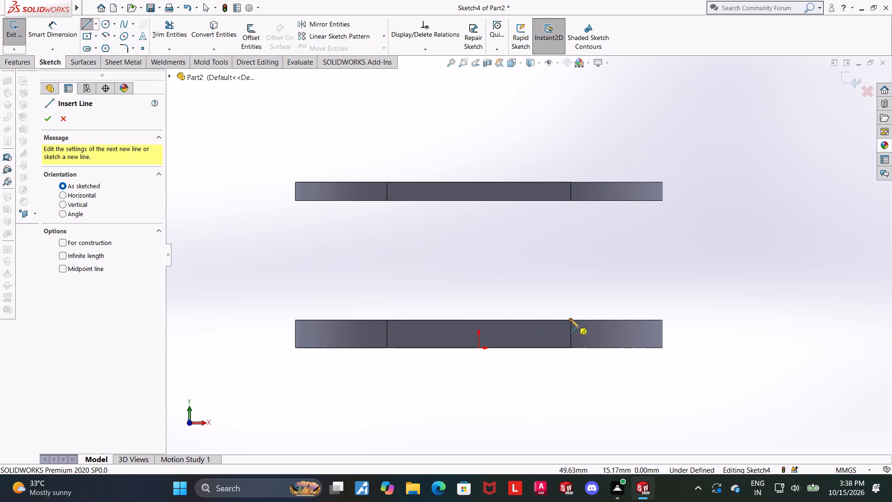
{"action": "left_click", "coordinate": [442, 201]}
{"action": "key", "text": "Escape"}
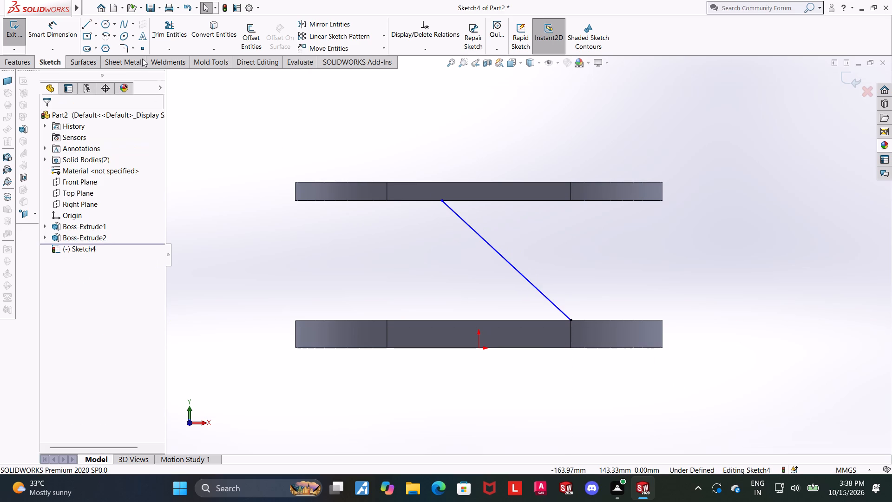
{"action": "left_click", "coordinate": [85, 23]}
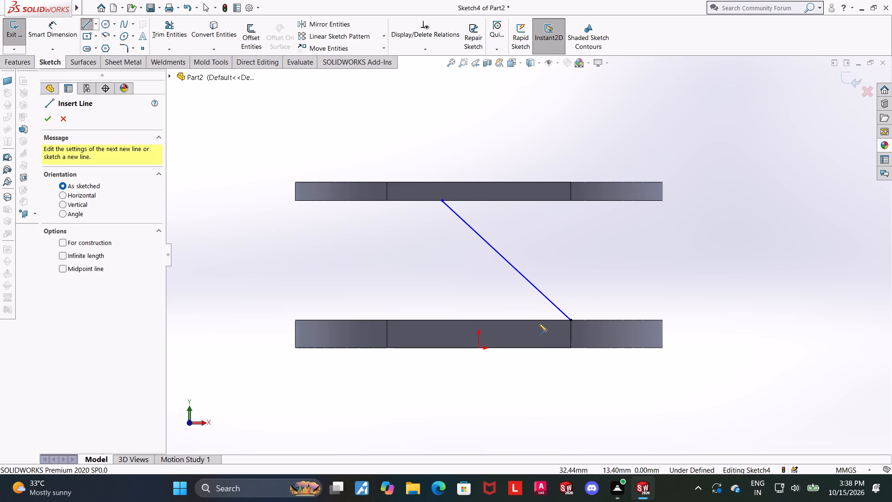
{"action": "left_click", "coordinate": [538, 322]}
{"action": "left_click", "coordinate": [399, 203]}
{"action": "key", "text": "Escape"}
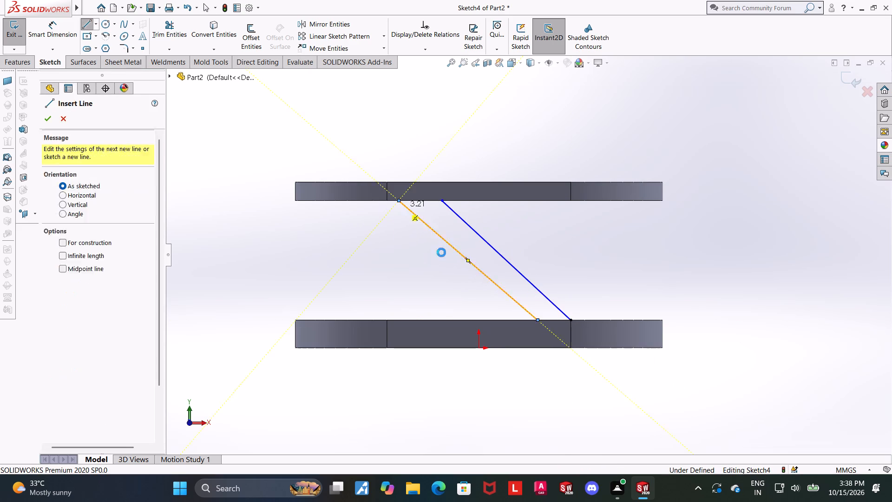
{"action": "key", "text": "Escape"}
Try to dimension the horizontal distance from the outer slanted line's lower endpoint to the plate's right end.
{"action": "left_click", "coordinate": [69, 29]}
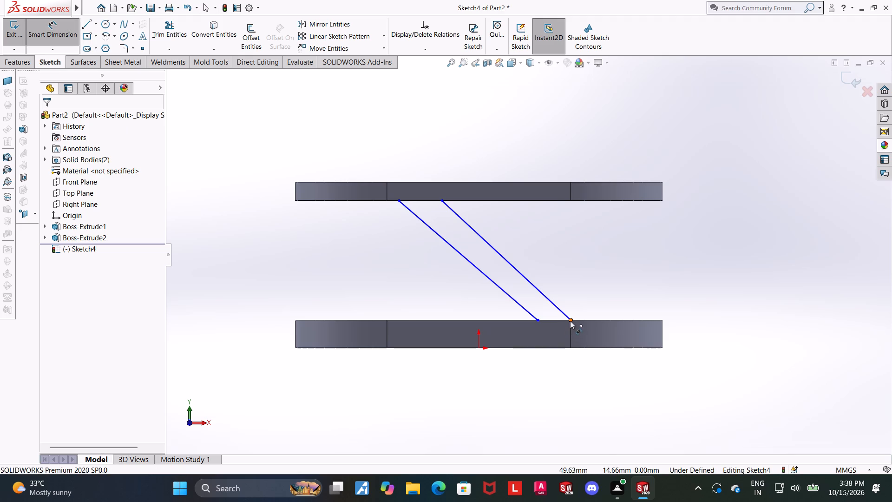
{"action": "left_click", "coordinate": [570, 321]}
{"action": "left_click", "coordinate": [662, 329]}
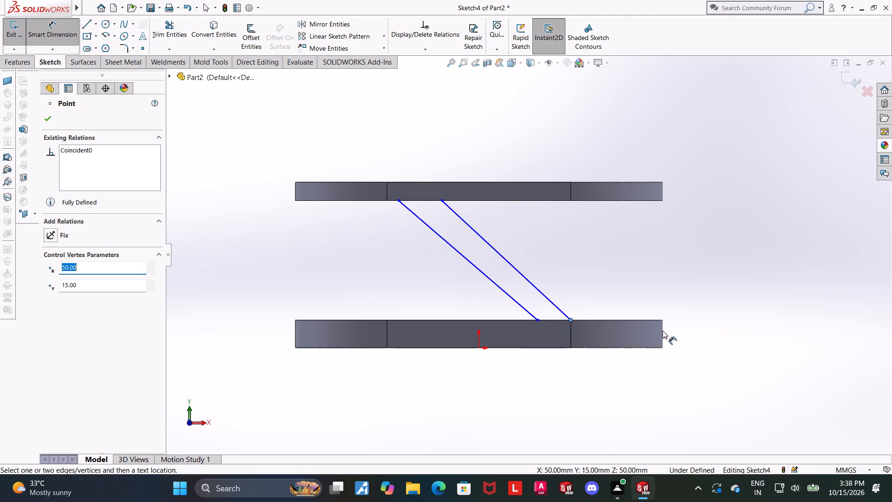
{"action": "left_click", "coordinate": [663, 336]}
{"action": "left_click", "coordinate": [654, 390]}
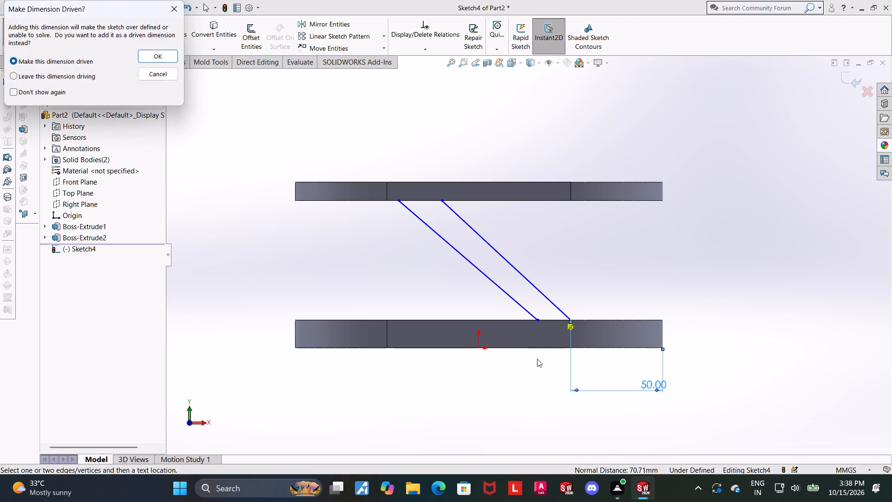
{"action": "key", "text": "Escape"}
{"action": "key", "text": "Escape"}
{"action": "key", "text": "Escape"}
Make the two slanted lines parallel.
{"action": "scroll", "coordinate": [580, 297], "scroll_direction": "down", "scroll_amount": 1}
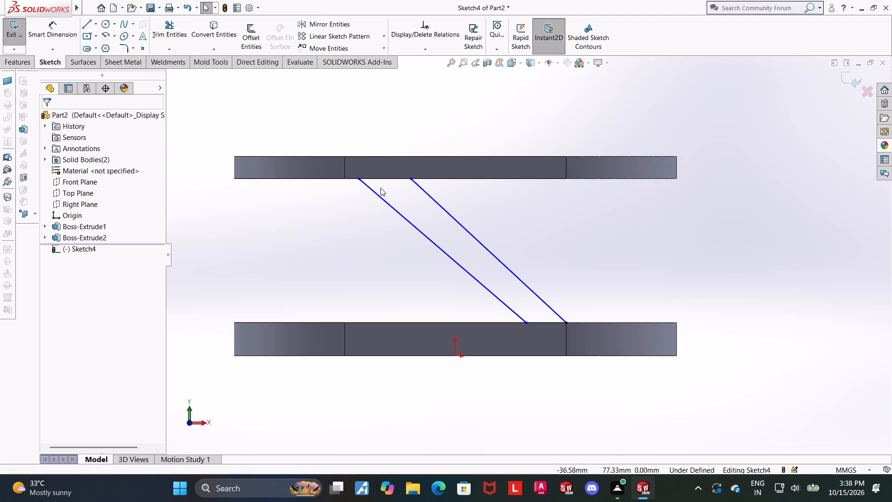
{"action": "left_click", "coordinate": [398, 213]}
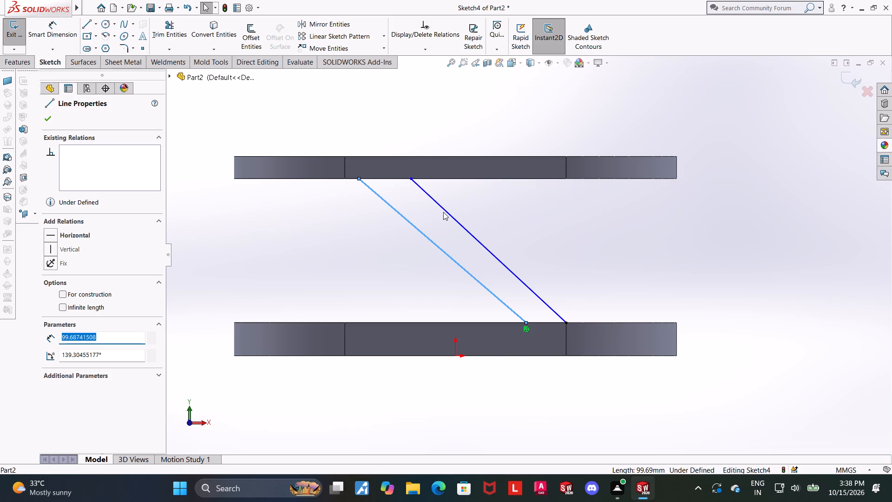
{"action": "left_click", "coordinate": [445, 212], "text": "ctrl"}
{"action": "left_click", "coordinate": [52, 340]}
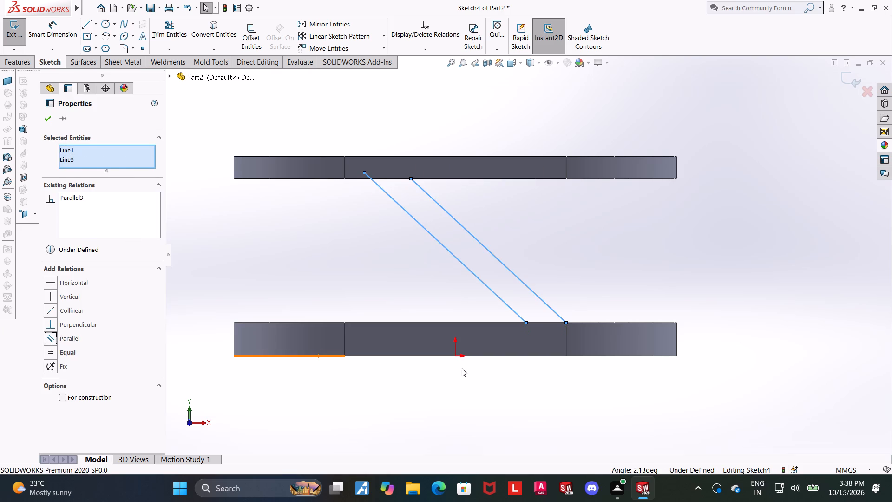
{"action": "left_click", "coordinate": [481, 371]}
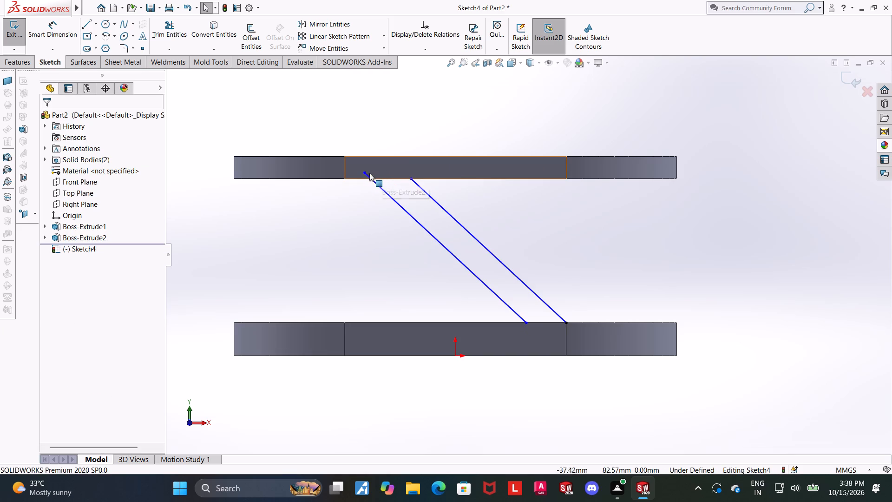
Make the left slanted line's upper endpoint coincident with the ring's bottom edge.
{"action": "left_click", "coordinate": [365, 172], "text": "ctrl"}
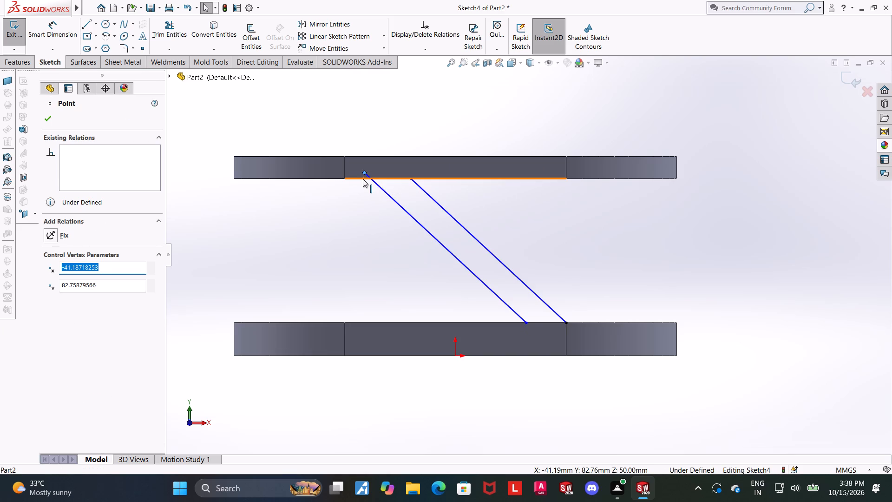
{"action": "left_click", "coordinate": [363, 179], "text": "ctrl"}
{"action": "left_click", "coordinate": [48, 296]}
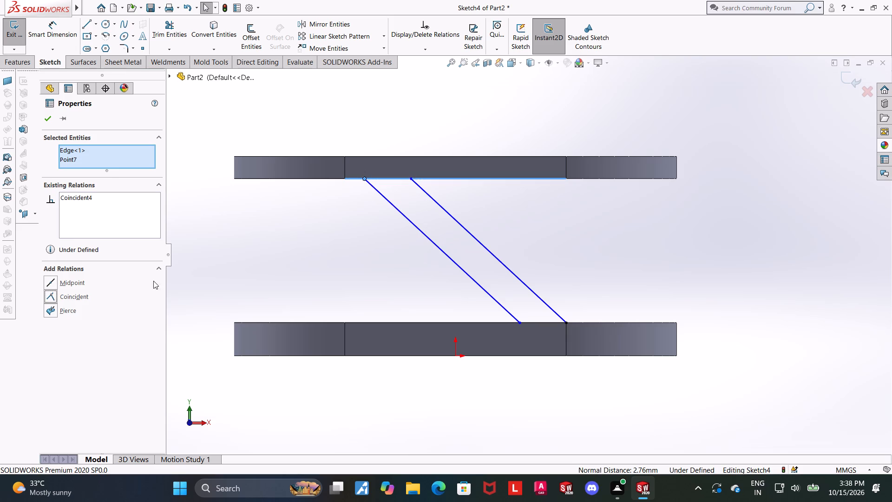
{"action": "left_click", "coordinate": [300, 251]}
Make the right slanted line's upper endpoint coincident with the ring's bottom edge.
{"action": "left_click", "coordinate": [411, 178], "text": "ctrl"}
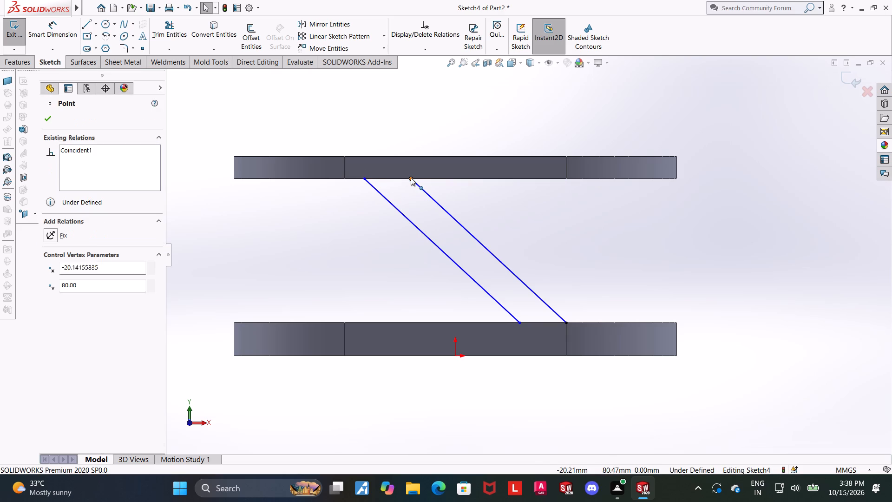
{"action": "left_click", "coordinate": [394, 178], "text": "ctrl"}
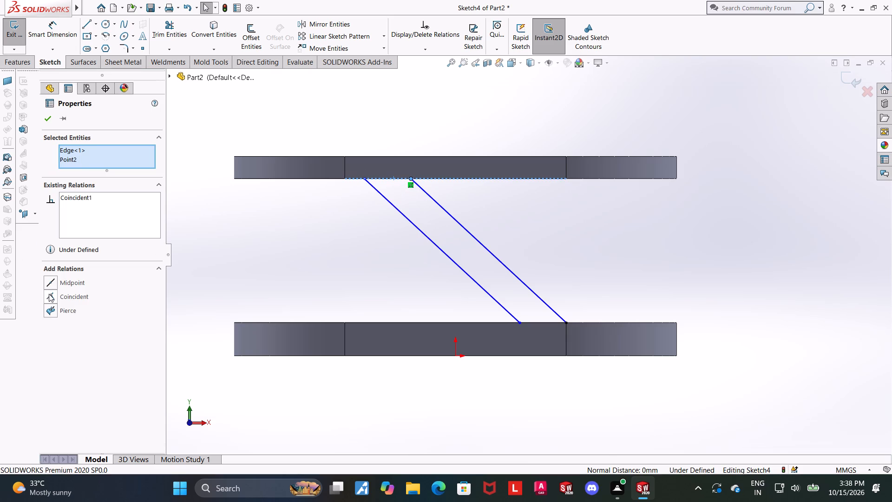
{"action": "left_click", "coordinate": [51, 296]}
{"action": "left_click", "coordinate": [246, 249]}
Dimension the horizontal distance between the two slanted lines' lower endpoints as 25 mm.
{"action": "left_click", "coordinate": [53, 31]}
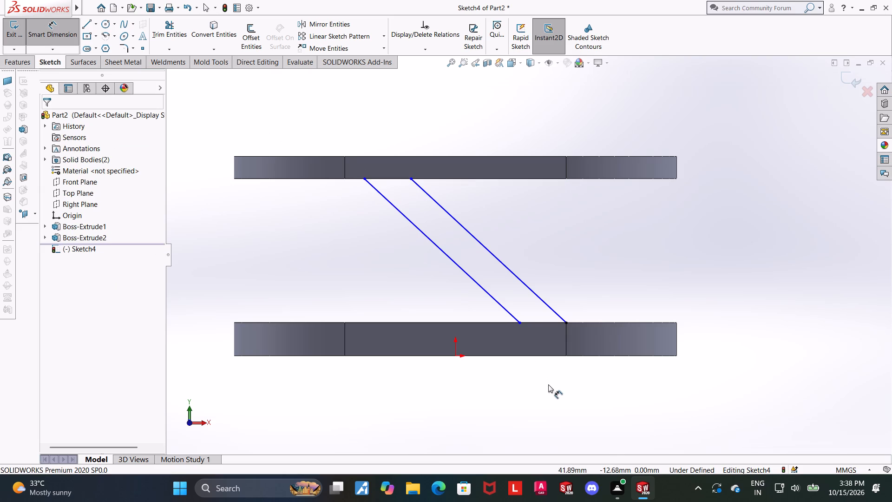
{"action": "left_click", "coordinate": [521, 323]}
{"action": "left_click", "coordinate": [566, 323]}
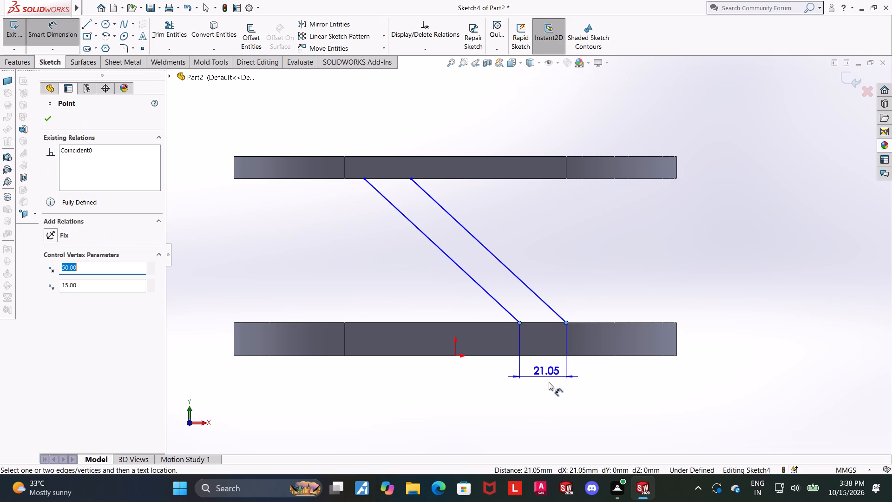
{"action": "left_click", "coordinate": [549, 383]}
{"action": "key", "text": "2"}
{"action": "key", "text": "5"}
{"action": "key", "text": "Return"}
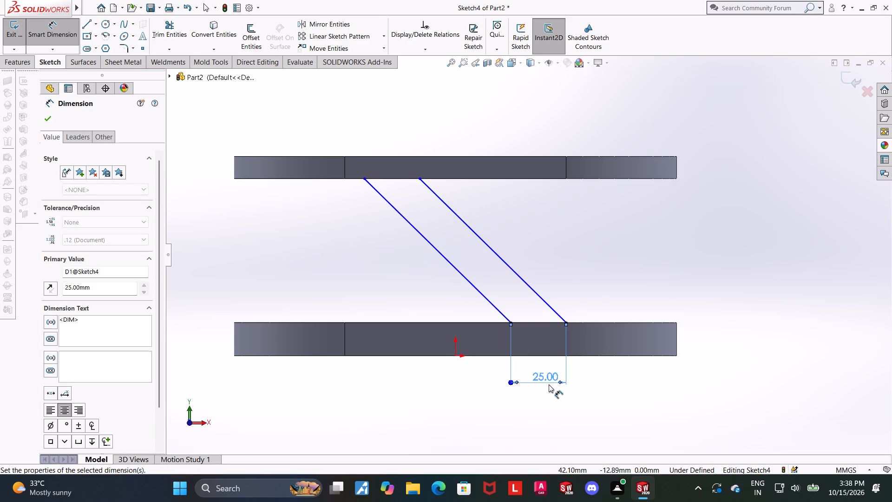
{"action": "key", "text": "Escape"}
{"action": "key", "text": "Escape"}
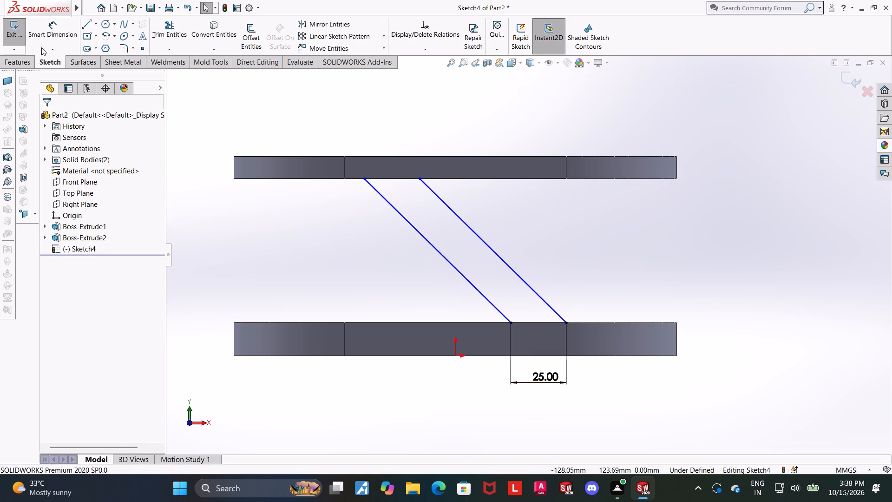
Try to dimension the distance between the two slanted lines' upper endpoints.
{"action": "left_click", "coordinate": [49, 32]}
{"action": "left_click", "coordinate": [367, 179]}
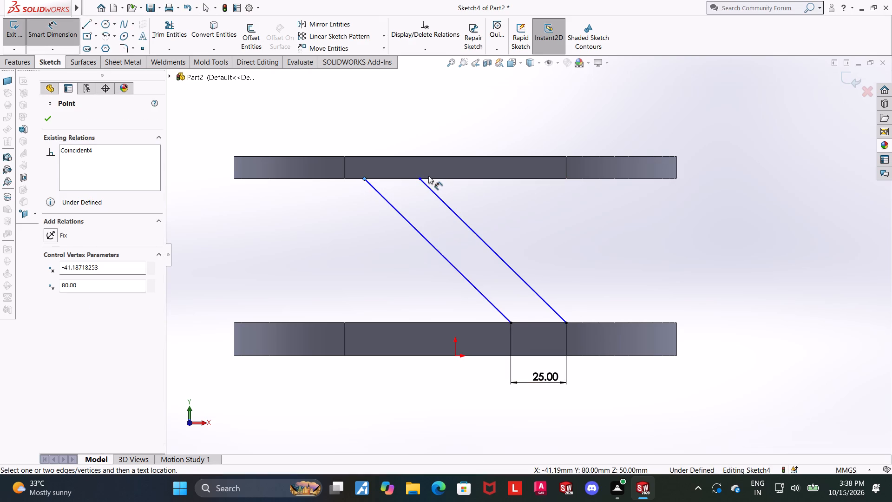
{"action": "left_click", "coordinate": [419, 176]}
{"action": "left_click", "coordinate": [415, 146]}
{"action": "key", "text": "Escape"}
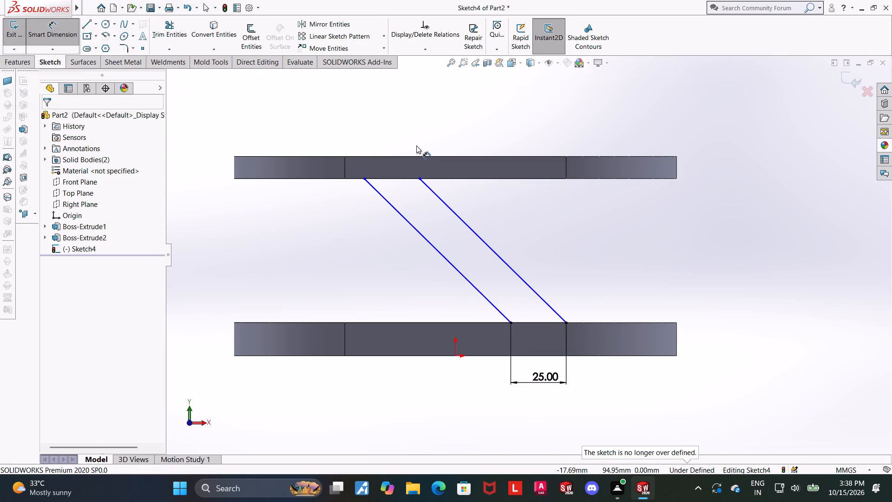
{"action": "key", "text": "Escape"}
Close the web profile's top with a line joining the two upper endpoints along the ring's bottom edge.
{"action": "left_click", "coordinate": [89, 26]}
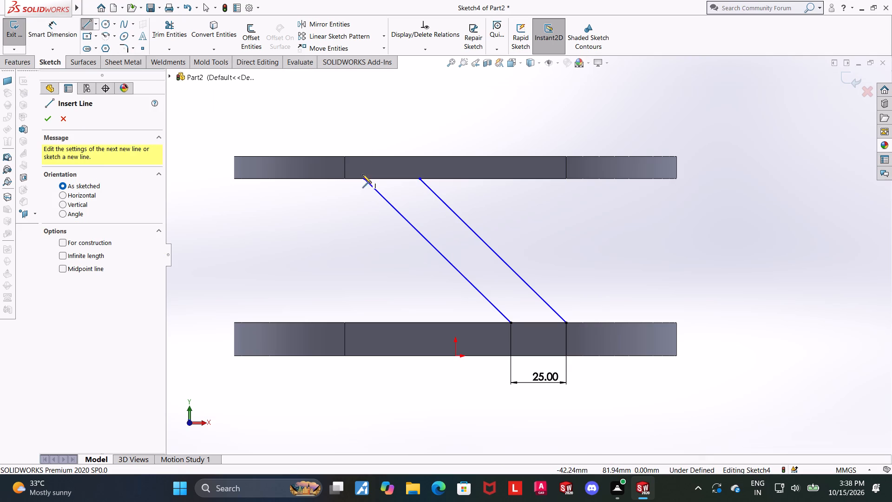
{"action": "left_click", "coordinate": [364, 178]}
{"action": "left_click", "coordinate": [421, 179]}
{"action": "key", "text": "Escape"}
{"action": "key", "text": "Escape"}
{"action": "key", "text": "Escape"}
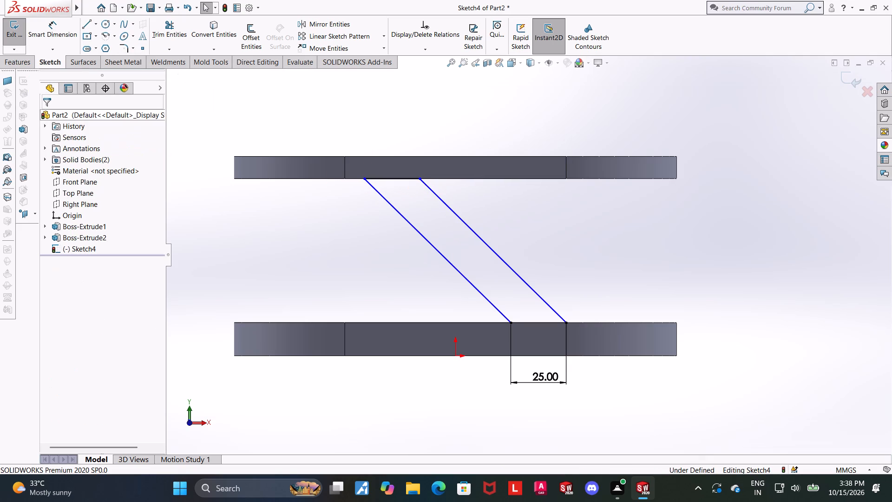
Close the web profile's bottom with a line joining the two lower endpoints along the plate's top edge.
{"action": "left_click", "coordinate": [89, 28]}
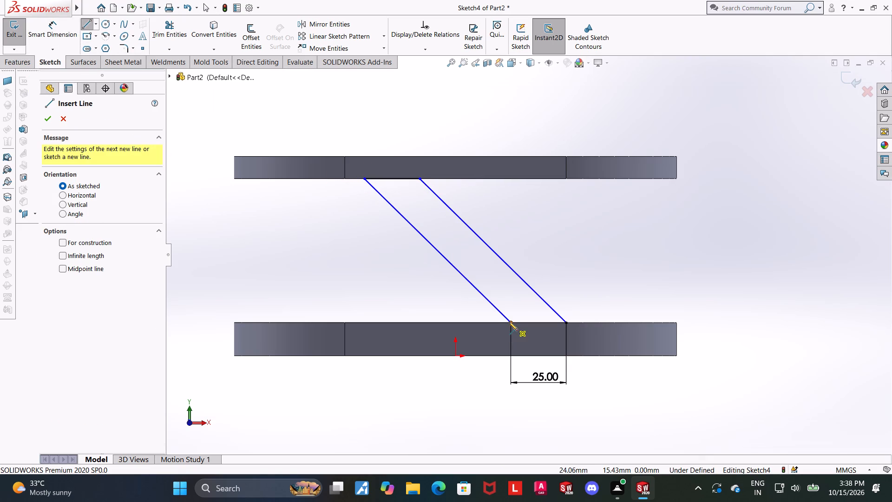
{"action": "left_click", "coordinate": [509, 322]}
{"action": "left_click", "coordinate": [567, 322]}
{"action": "key", "text": "Escape"}
{"action": "key", "text": "Escape"}
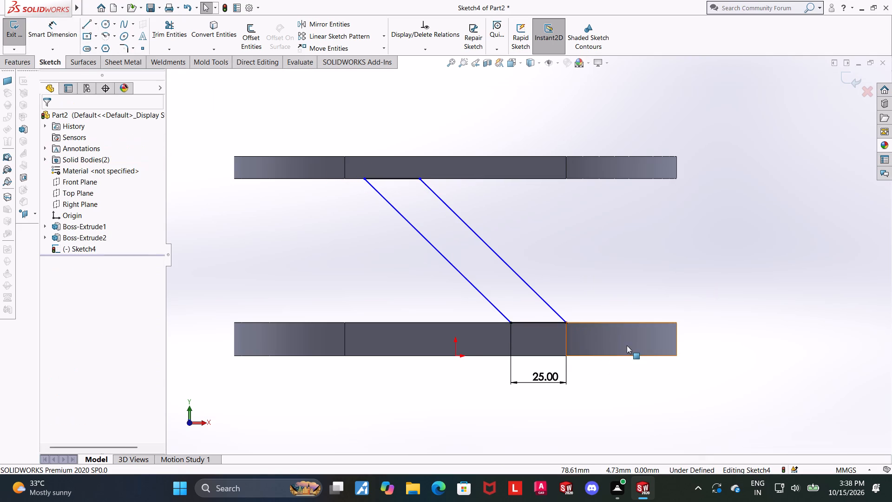
{"action": "key", "text": "Escape"}
{"action": "scroll", "coordinate": [621, 345], "scroll_direction": "up", "scroll_amount": 1}
{"action": "scroll", "coordinate": [534, 289], "scroll_direction": "down", "scroll_amount": 1}
{"action": "key", "text": "Escape"}
{"action": "key", "text": "Escape"}
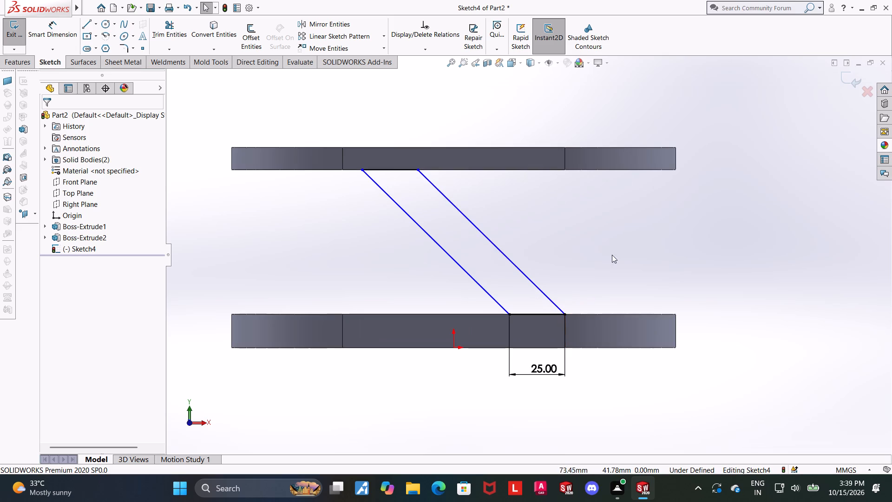
{"action": "left_click", "coordinate": [575, 246]}
{"action": "key", "text": "Escape"}
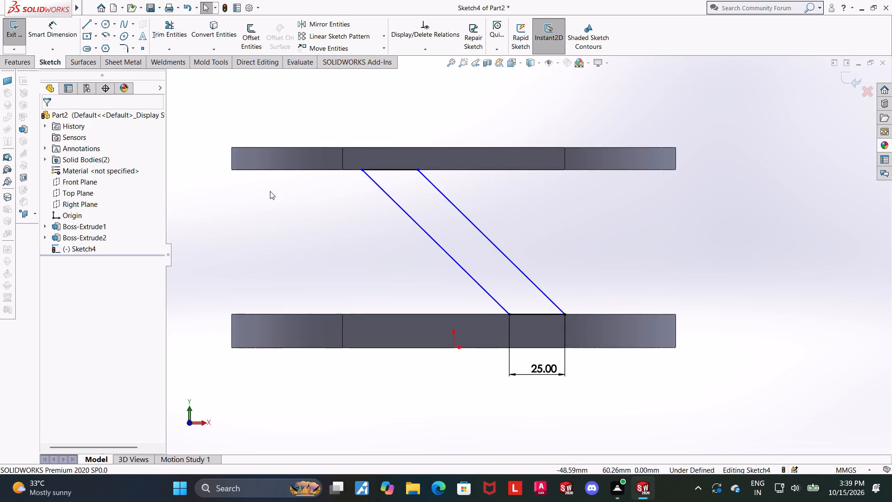
Sketch a vertical centerline about 25.7 mm long upward from the origin.
{"action": "left_click", "coordinate": [95, 27]}
{"action": "left_click", "coordinate": [95, 51]}
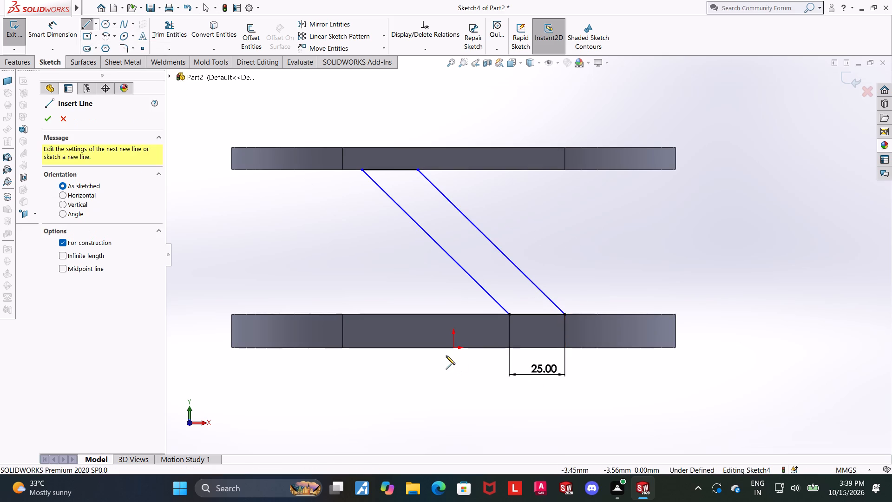
{"action": "left_click", "coordinate": [456, 348]}
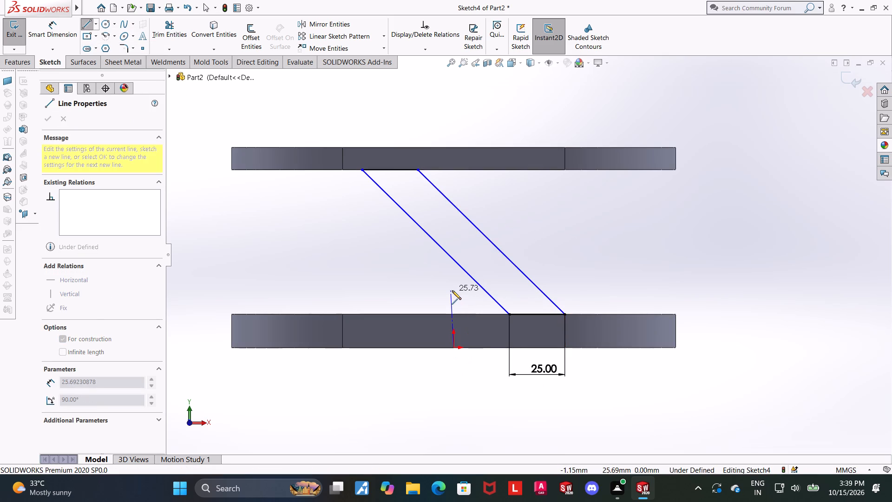
{"action": "left_click", "coordinate": [452, 291]}
{"action": "key", "text": "Escape"}
{"action": "key", "text": "Escape"}
{"action": "key", "text": "Escape"}
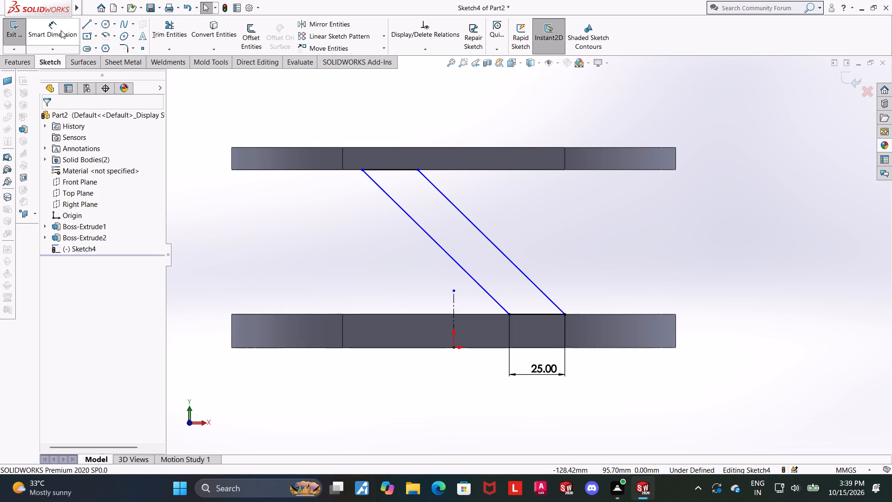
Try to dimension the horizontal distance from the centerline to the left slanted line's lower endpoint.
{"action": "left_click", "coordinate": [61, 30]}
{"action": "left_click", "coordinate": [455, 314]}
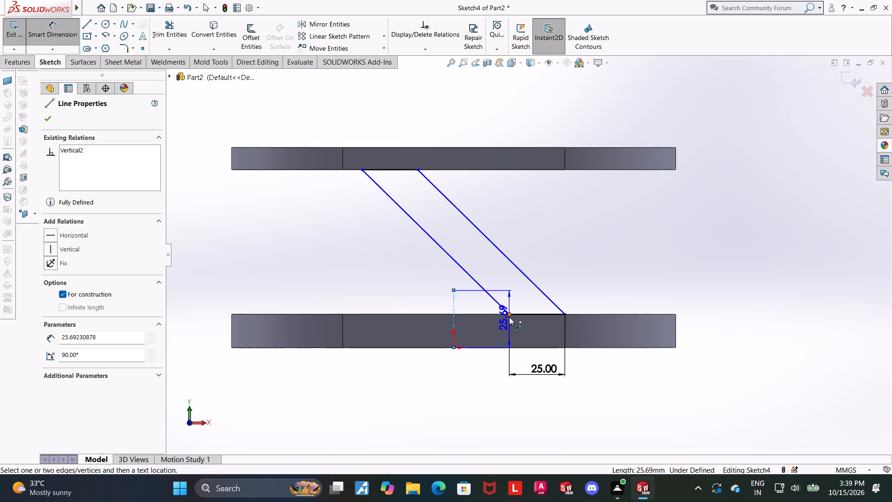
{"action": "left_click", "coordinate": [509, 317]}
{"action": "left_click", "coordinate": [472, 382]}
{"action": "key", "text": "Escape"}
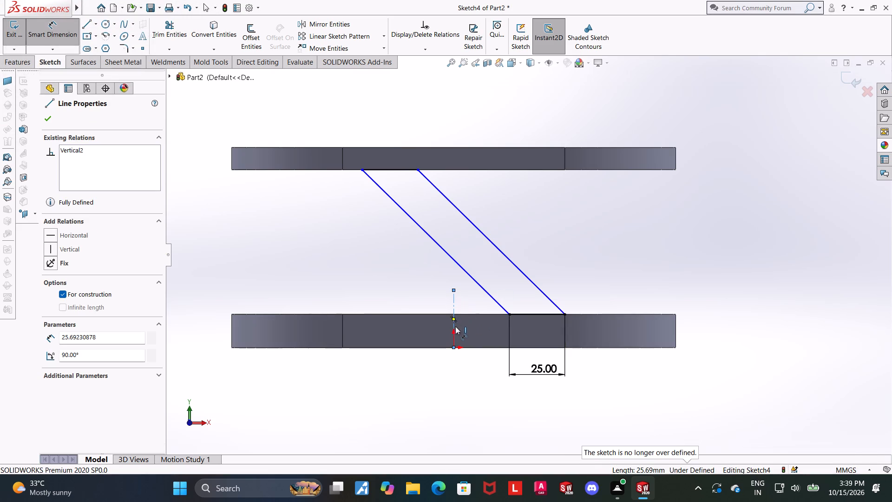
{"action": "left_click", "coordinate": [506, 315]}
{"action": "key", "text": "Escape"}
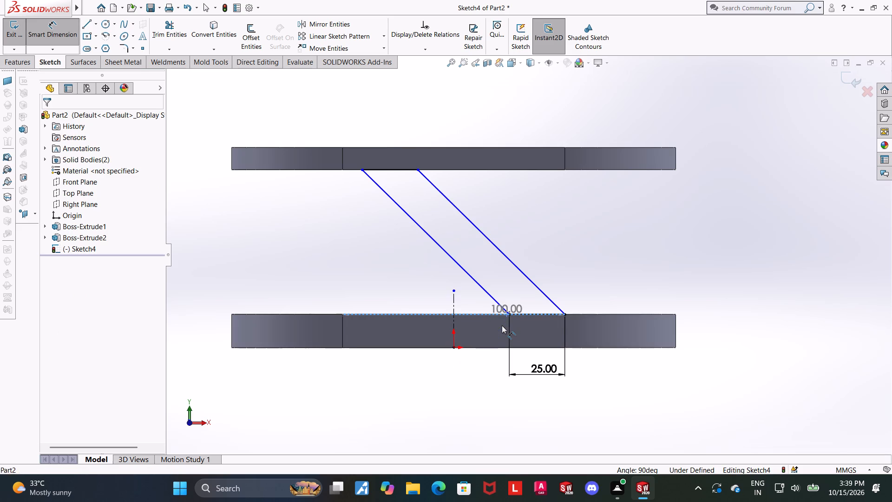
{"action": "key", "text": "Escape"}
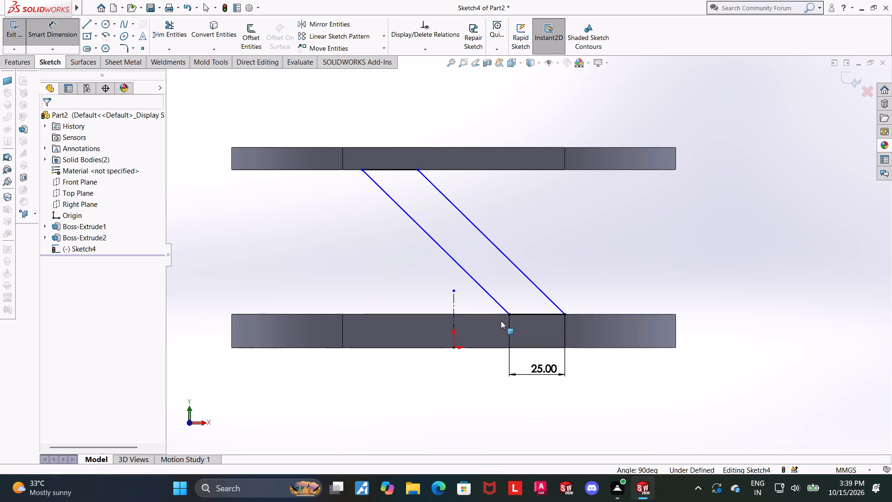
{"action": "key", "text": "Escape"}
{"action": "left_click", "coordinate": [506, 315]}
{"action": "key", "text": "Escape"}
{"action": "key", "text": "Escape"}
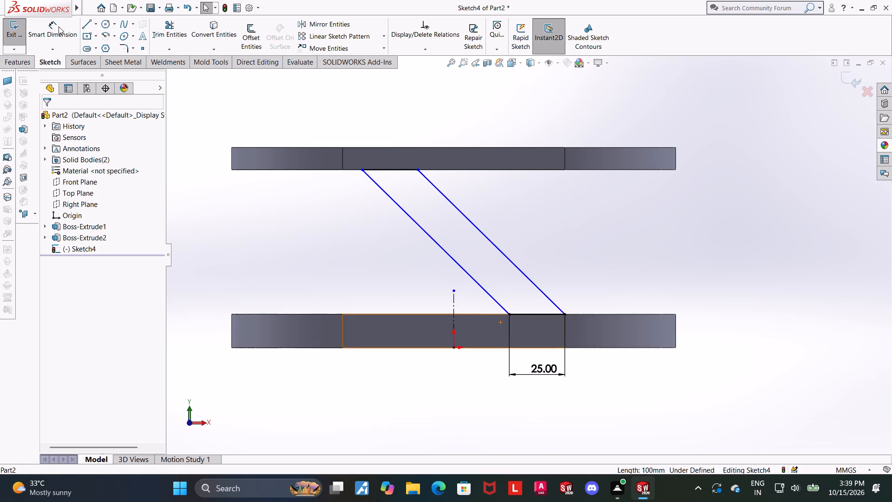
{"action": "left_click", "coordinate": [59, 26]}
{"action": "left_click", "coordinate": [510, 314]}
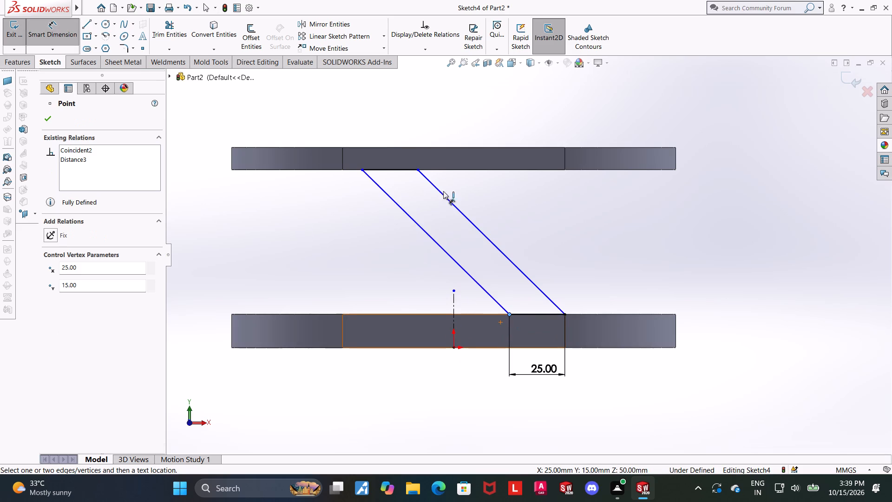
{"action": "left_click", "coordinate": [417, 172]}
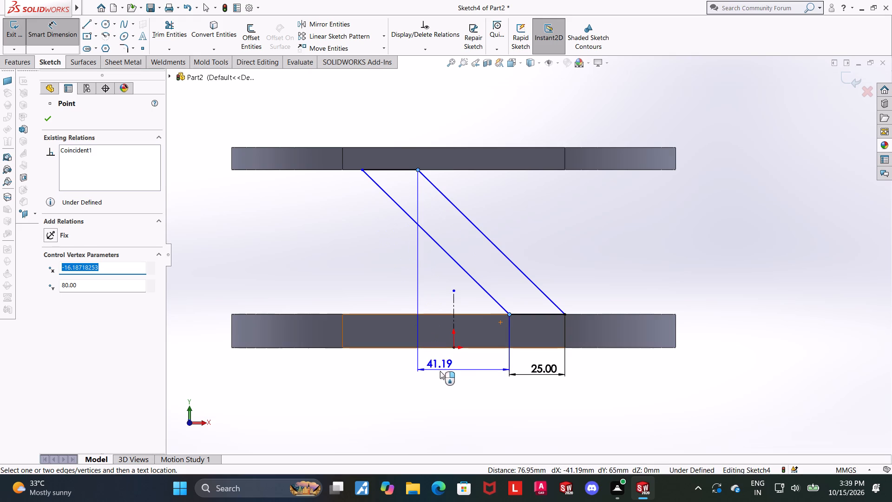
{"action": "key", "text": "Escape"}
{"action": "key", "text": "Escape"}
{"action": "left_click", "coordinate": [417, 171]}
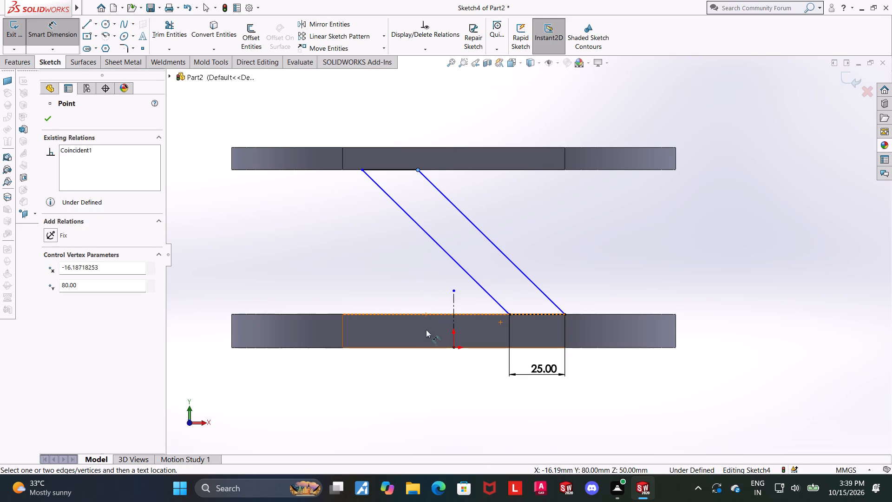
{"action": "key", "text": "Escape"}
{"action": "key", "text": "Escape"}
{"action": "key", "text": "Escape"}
Dimension the horizontal distance from the right slanted line's upper endpoint to the centerline's top endpoint as 25 mm.
{"action": "left_click", "coordinate": [47, 29]}
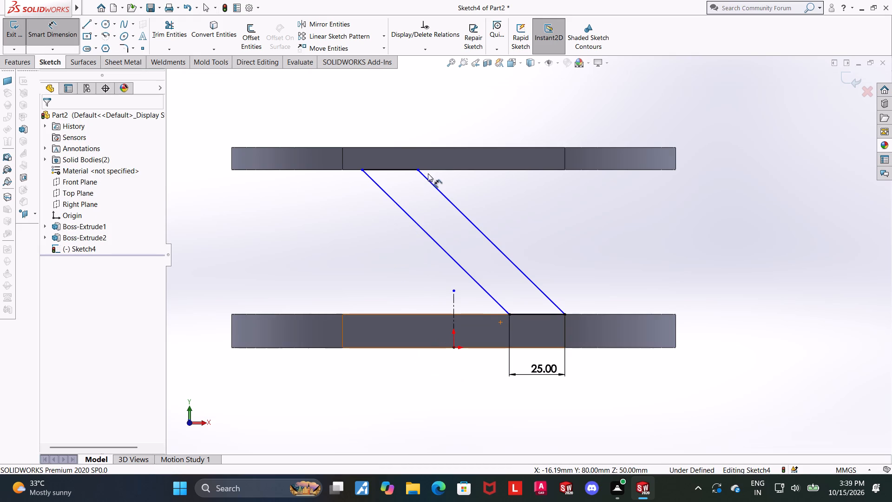
{"action": "left_click", "coordinate": [418, 170]}
{"action": "left_click", "coordinate": [453, 291]}
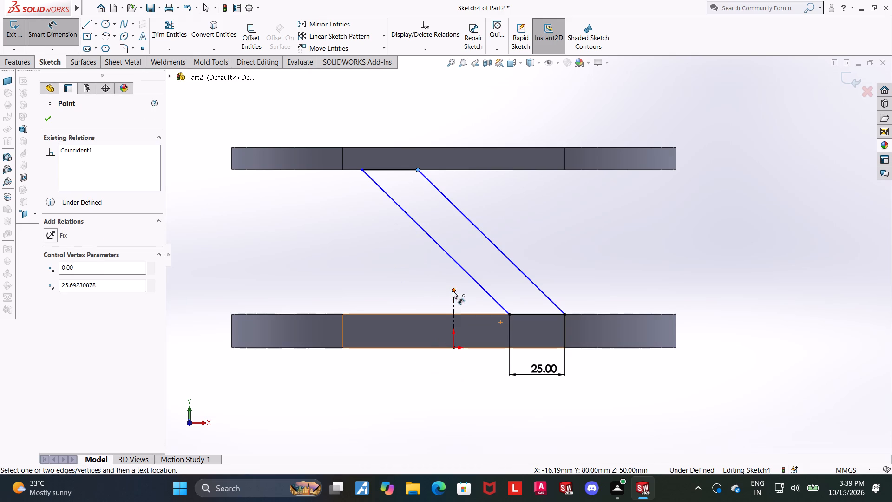
{"action": "left_click", "coordinate": [436, 125]}
{"action": "type", "text": "25"}
{"action": "key", "text": "Return"}
{"action": "key", "text": "Escape"}
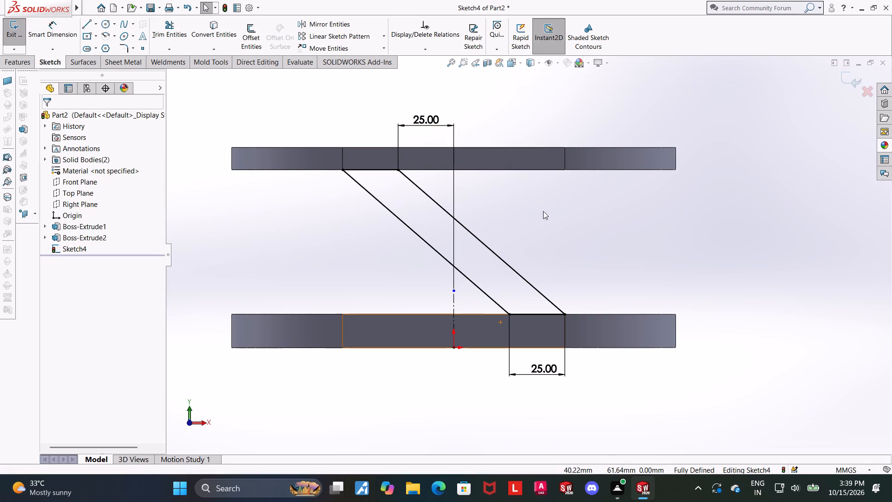
{"action": "key", "text": "Escape"}
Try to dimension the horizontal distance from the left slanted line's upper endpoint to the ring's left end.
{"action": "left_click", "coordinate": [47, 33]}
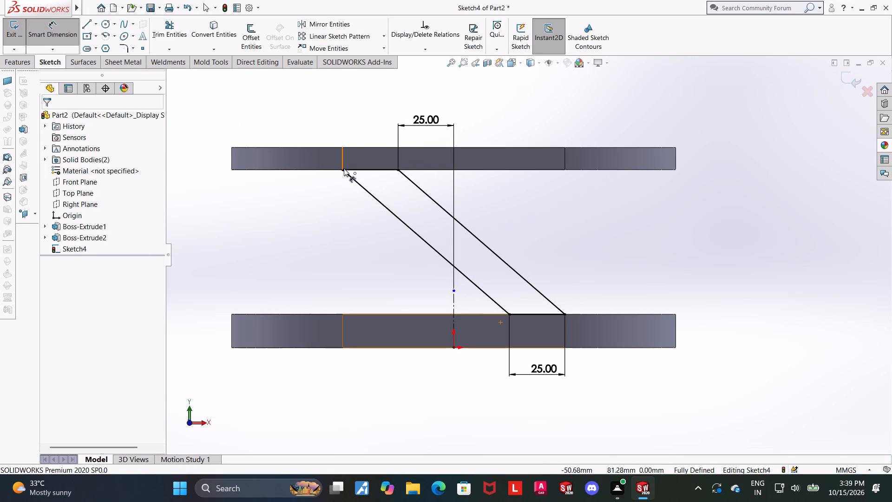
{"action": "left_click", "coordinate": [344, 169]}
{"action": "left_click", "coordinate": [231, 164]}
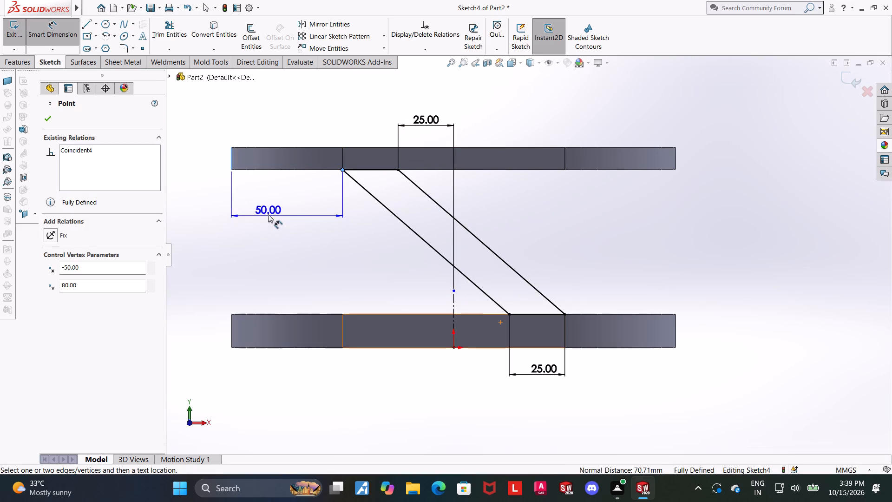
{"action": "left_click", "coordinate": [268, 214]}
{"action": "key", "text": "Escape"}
Examine the web profile between the plate and ring in 3D and check its top line's length.
{"action": "scroll", "coordinate": [544, 217], "scroll_direction": "up", "scroll_amount": 1}
{"action": "middle_click_drag", "start_coordinate": [598, 217], "coordinate": [567, 244]}
{"action": "scroll", "coordinate": [646, 234], "scroll_direction": "up", "scroll_amount": 1}
{"action": "scroll", "coordinate": [607, 225], "scroll_direction": "down", "scroll_amount": 1}
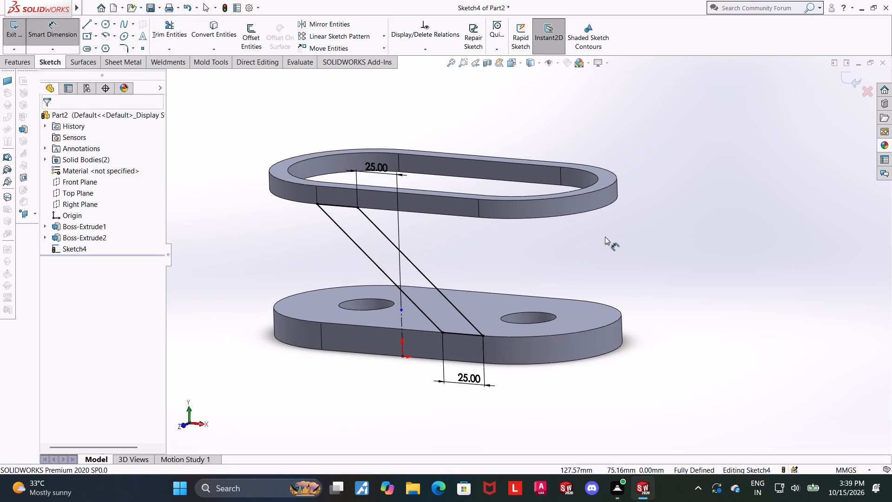
{"action": "scroll", "coordinate": [605, 237], "scroll_direction": "up", "scroll_amount": 1}
{"action": "middle_click_drag", "start_coordinate": [568, 227], "coordinate": [589, 219]}
{"action": "scroll", "coordinate": [424, 211], "scroll_direction": "down", "scroll_amount": 1}
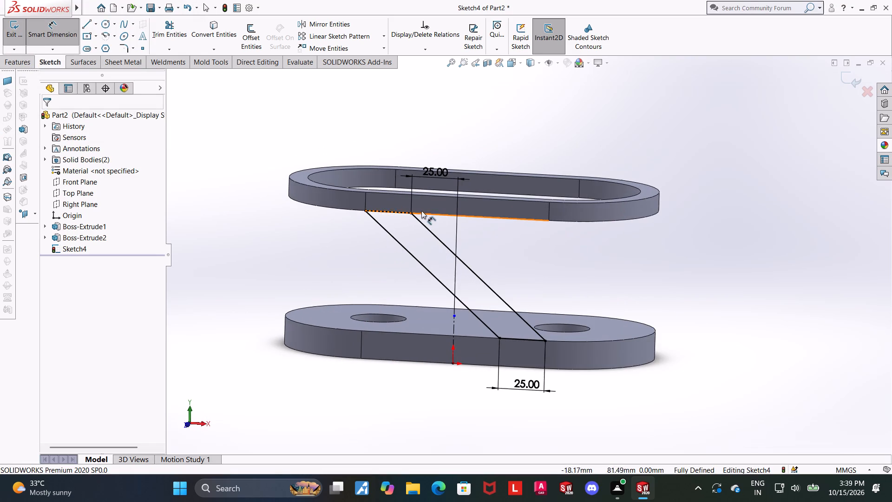
{"action": "left_click", "coordinate": [383, 211]}
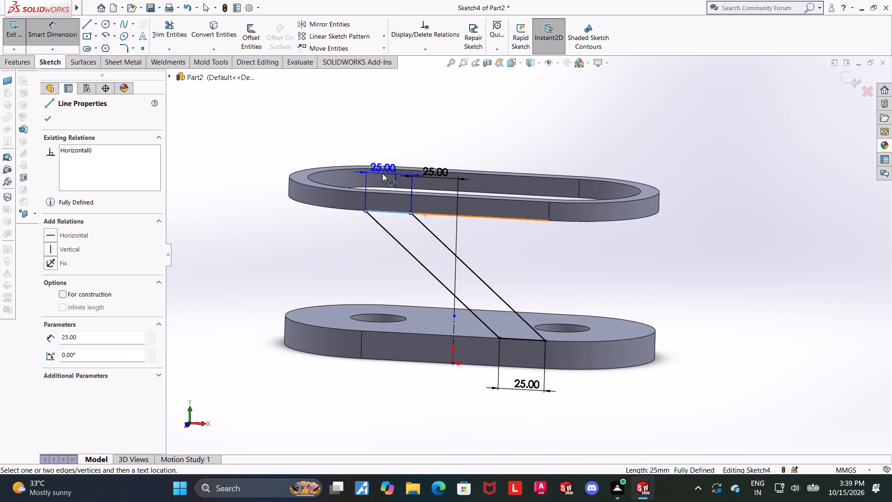
{"action": "key", "text": "Escape"}
Extrude the slanted web sketch inward with reversed direction, using Up To Surface ending at the ring's straight inner face.
{"action": "left_click", "coordinate": [841, 76]}
{"action": "middle_click_drag", "start_coordinate": [724, 181], "coordinate": [688, 193]}
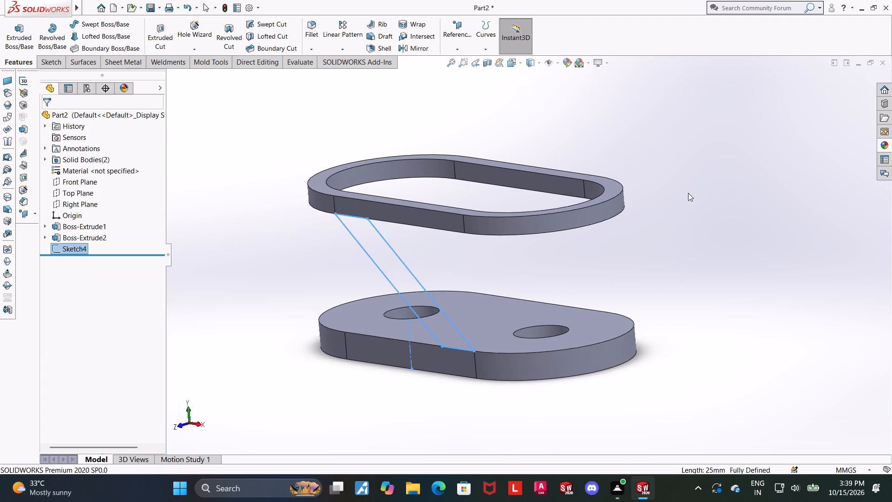
{"action": "middle_click_drag", "start_coordinate": [688, 193], "coordinate": [686, 193]}
{"action": "scroll", "coordinate": [641, 178], "scroll_direction": "down", "scroll_amount": 1}
{"action": "left_click", "coordinate": [14, 43]}
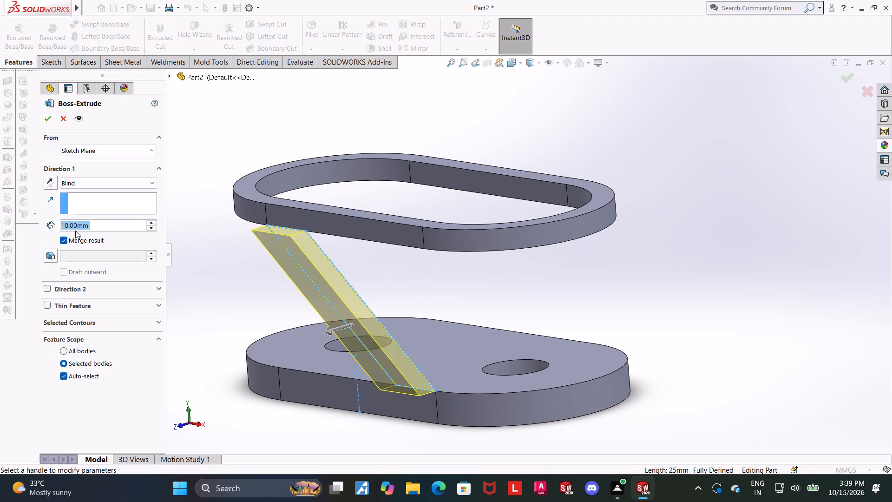
{"action": "left_click", "coordinate": [50, 182]}
{"action": "middle_click_drag", "start_coordinate": [285, 293], "coordinate": [277, 295]}
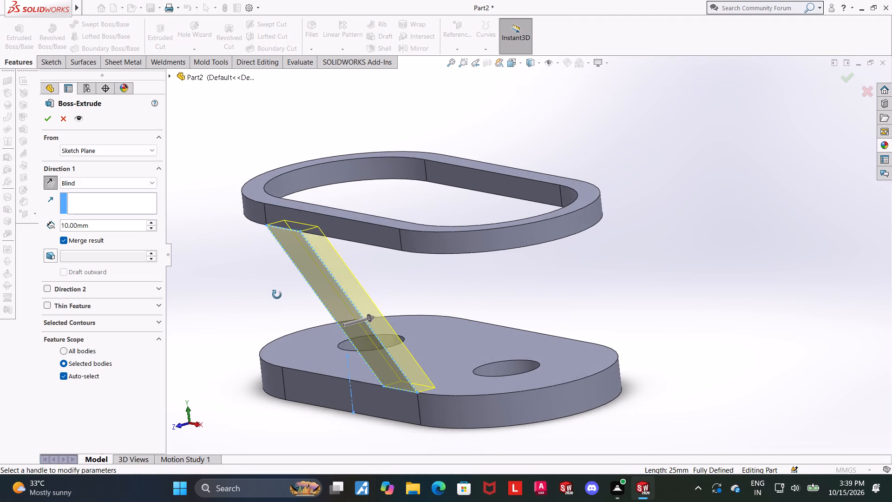
{"action": "middle_click_drag", "start_coordinate": [277, 295], "coordinate": [282, 376]}
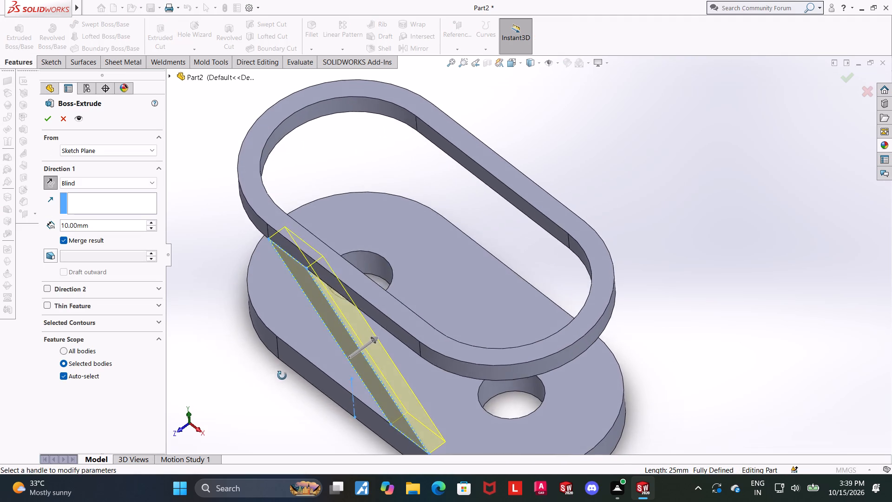
{"action": "middle_click_drag", "start_coordinate": [282, 376], "coordinate": [275, 386]}
{"action": "middle_click_drag", "start_coordinate": [285, 306], "coordinate": [263, 324]}
{"action": "scroll", "coordinate": [260, 325], "scroll_direction": "up", "scroll_amount": 4}
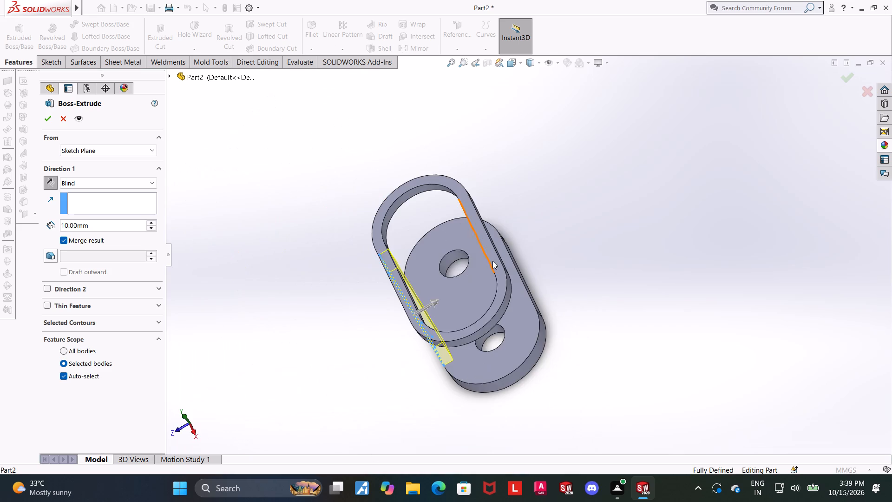
{"action": "middle_click_drag", "start_coordinate": [477, 257], "coordinate": [452, 277]}
{"action": "scroll", "coordinate": [441, 264], "scroll_direction": "down", "scroll_amount": 4}
{"action": "left_click", "coordinate": [87, 188]}
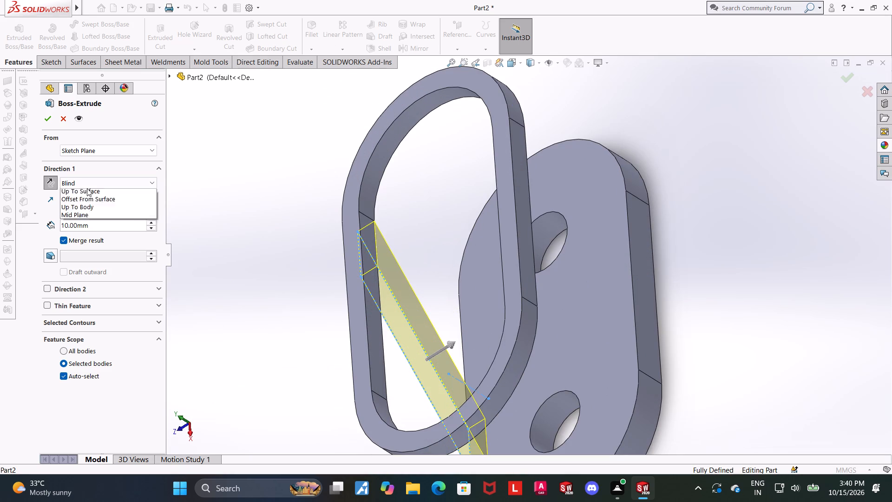
{"action": "left_click", "coordinate": [98, 224]}
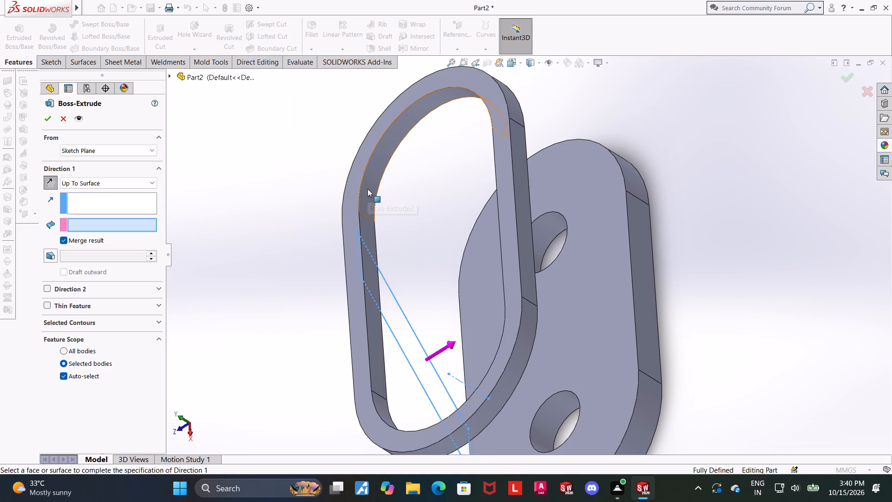
{"action": "left_click", "coordinate": [372, 233]}
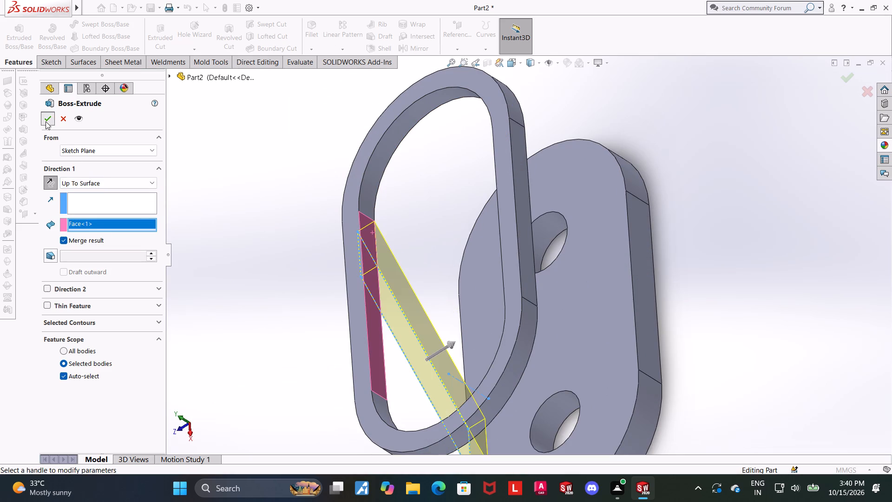
{"action": "left_click", "coordinate": [46, 121]}
{"action": "left_click", "coordinate": [757, 230]}
Examine the extruded slanted web between the plate and the ring from all sides.
{"action": "scroll", "coordinate": [697, 249], "scroll_direction": "up", "scroll_amount": 2}
{"action": "scroll", "coordinate": [687, 295], "scroll_direction": "down", "scroll_amount": 1}
{"action": "middle_click_drag", "start_coordinate": [684, 305], "coordinate": [693, 306]}
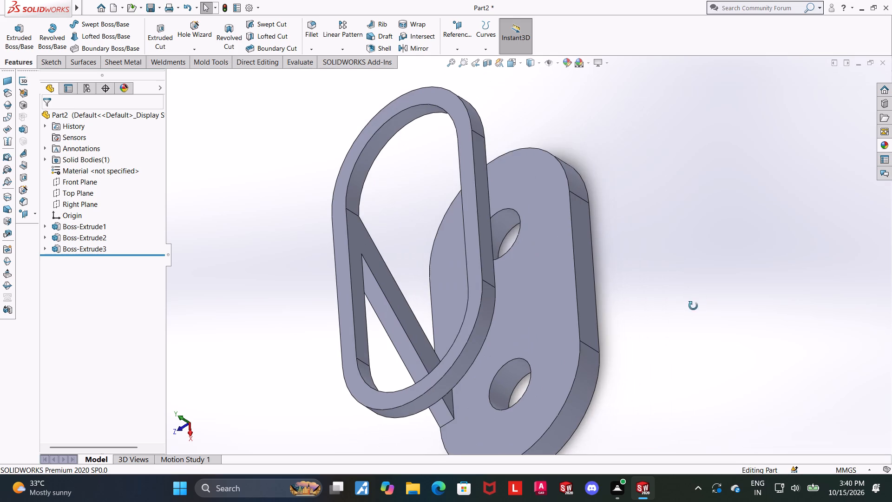
{"action": "middle_click_drag", "start_coordinate": [693, 306], "coordinate": [759, 221]}
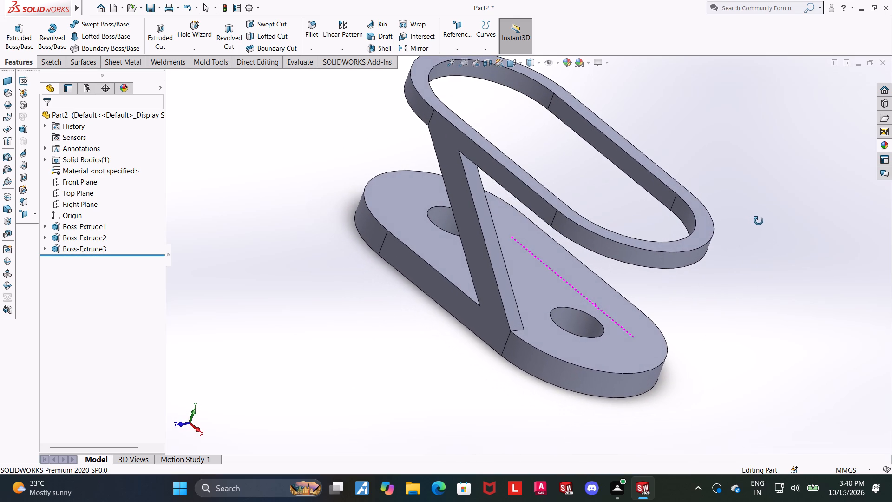
{"action": "middle_click_drag", "start_coordinate": [759, 221], "coordinate": [758, 222]}
{"action": "scroll", "coordinate": [738, 205], "scroll_direction": "down", "scroll_amount": 1}
{"action": "middle_click_drag", "start_coordinate": [720, 241], "coordinate": [727, 224]}
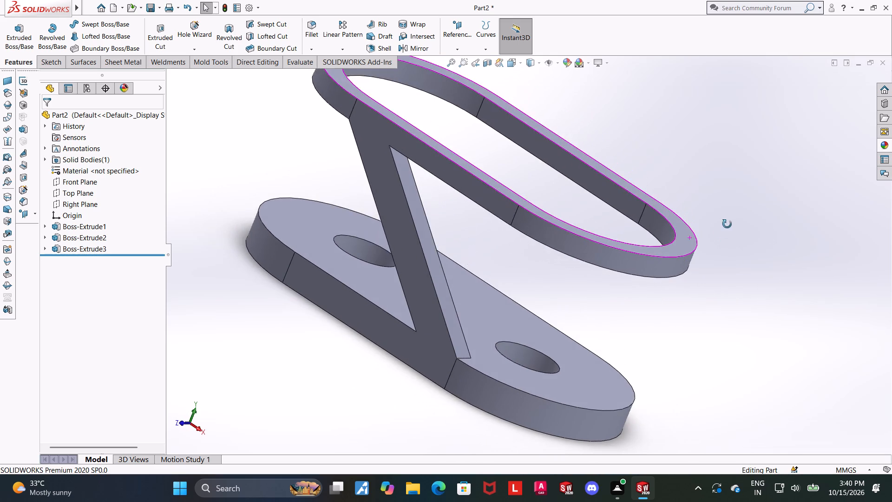
{"action": "middle_click_drag", "start_coordinate": [727, 224], "coordinate": [643, 166]}
{"action": "scroll", "coordinate": [891, 312], "scroll_direction": "up", "scroll_amount": 3}
{"action": "scroll", "coordinate": [799, 325], "scroll_direction": "up", "scroll_amount": 4}
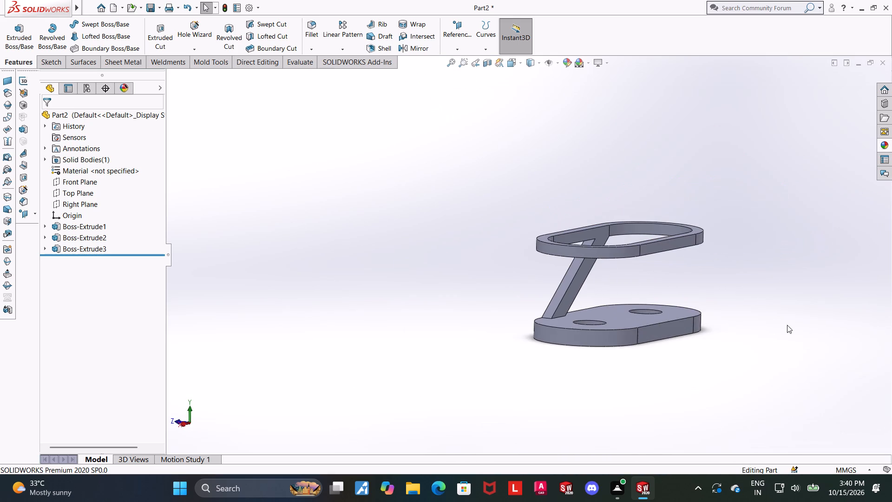
{"action": "scroll", "coordinate": [741, 237], "scroll_direction": "down", "scroll_amount": 2}
{"action": "middle_click_drag", "start_coordinate": [725, 242], "coordinate": [678, 252]}
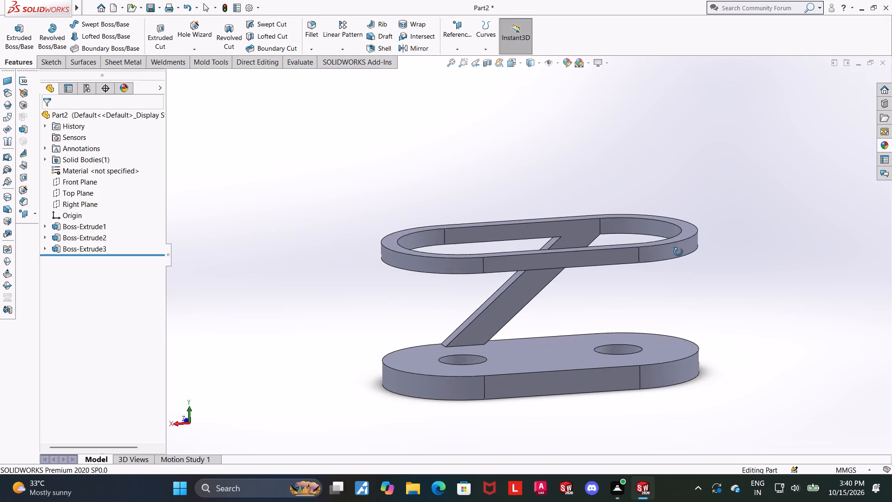
{"action": "middle_click_drag", "start_coordinate": [678, 252], "coordinate": [630, 235]}
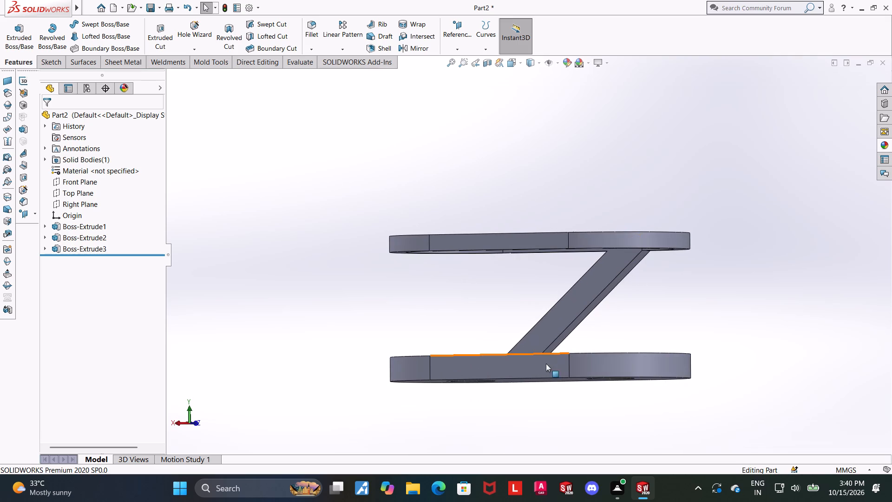
Start a sketch on the plate's flat side face opposite the web and view it straight on.
{"action": "middle_click_drag", "start_coordinate": [546, 363], "coordinate": [556, 370]}
{"action": "left_click", "coordinate": [552, 370]}
{"action": "left_click", "coordinate": [590, 346]}
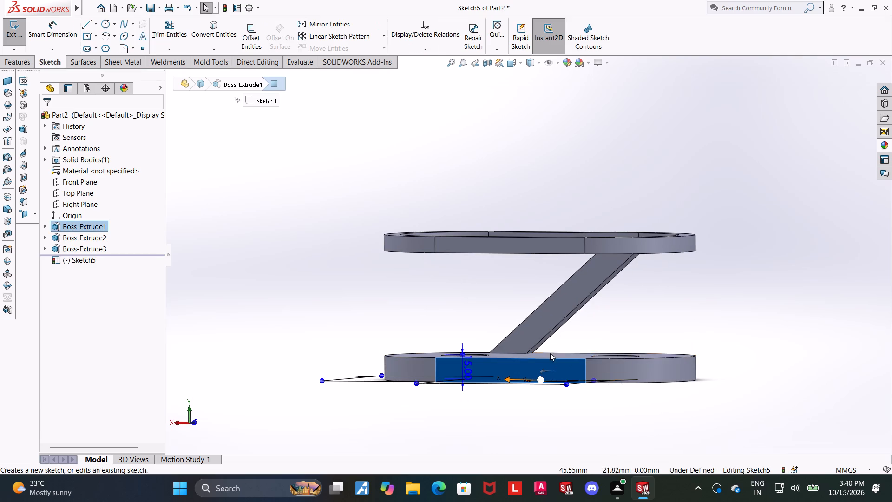
{"action": "left_click", "coordinate": [88, 265]}
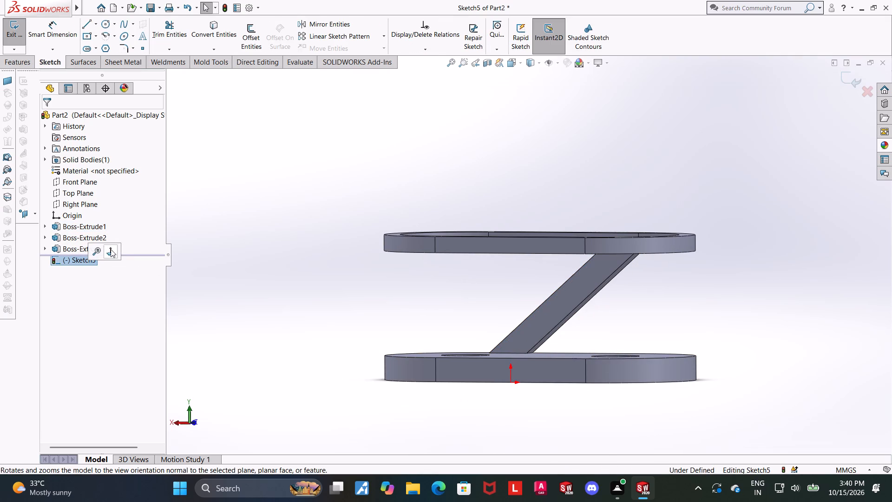
{"action": "left_click", "coordinate": [110, 258]}
{"action": "scroll", "coordinate": [700, 222], "scroll_direction": "up", "scroll_amount": 2}
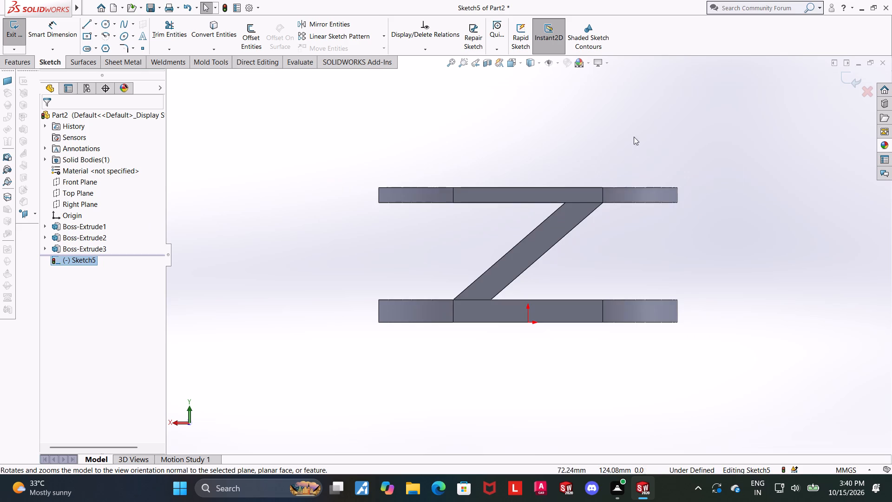
{"action": "scroll", "coordinate": [555, 162], "scroll_direction": "down", "scroll_amount": 2}
Sketch two slanted lines crossing the existing web, from the ring's lower edge to the plate's upper edge, starting at opposite tangent corners.
{"action": "left_click", "coordinate": [85, 29]}
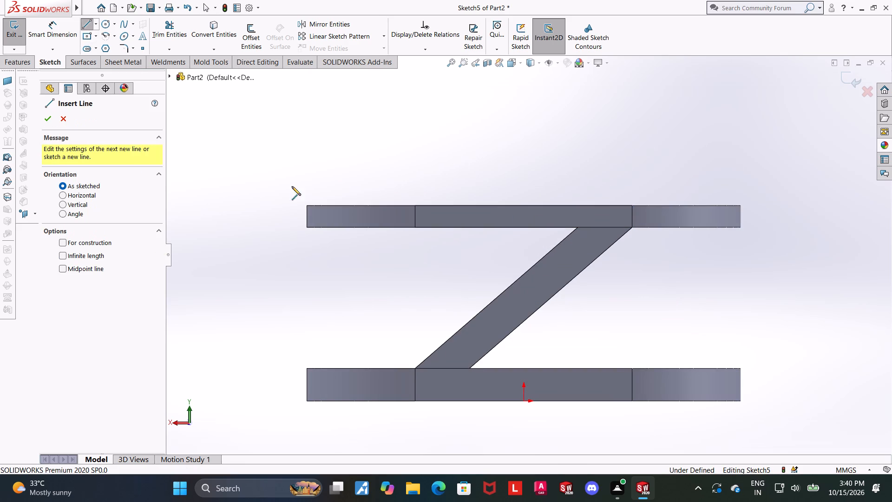
{"action": "left_click", "coordinate": [414, 227]}
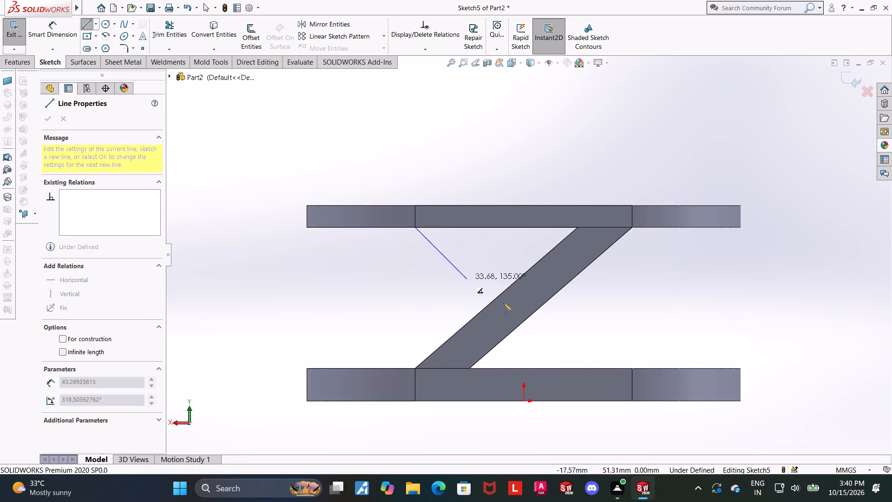
{"action": "left_click", "coordinate": [587, 370]}
{"action": "key", "text": "Escape"}
{"action": "key", "text": "Escape"}
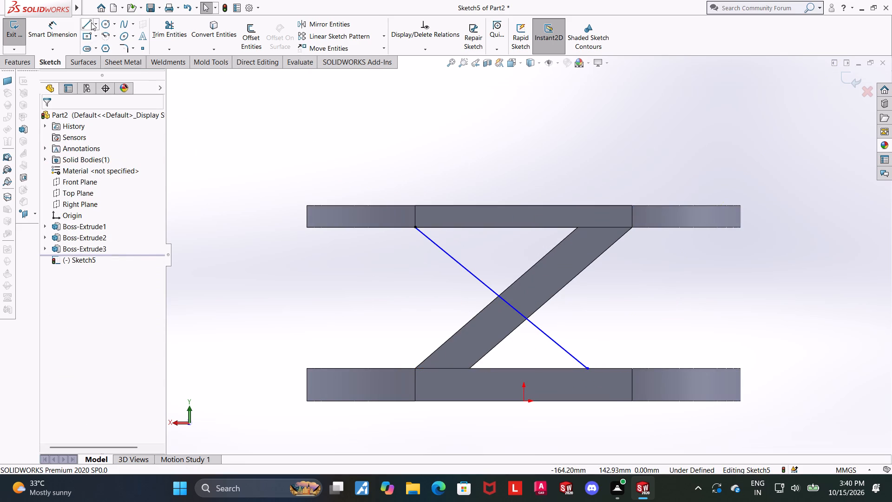
{"action": "left_click", "coordinate": [91, 22]}
{"action": "left_click", "coordinate": [633, 370]}
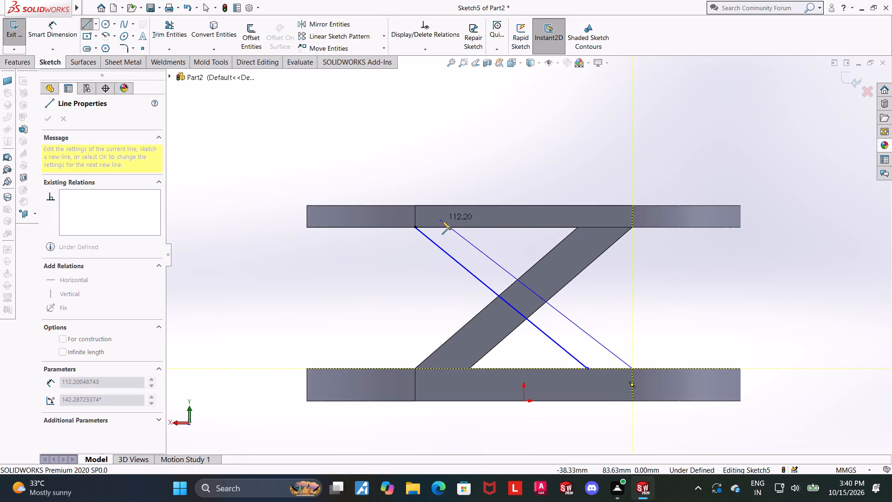
{"action": "left_click", "coordinate": [462, 227]}
{"action": "key", "text": "Escape"}
{"action": "key", "text": "Escape"}
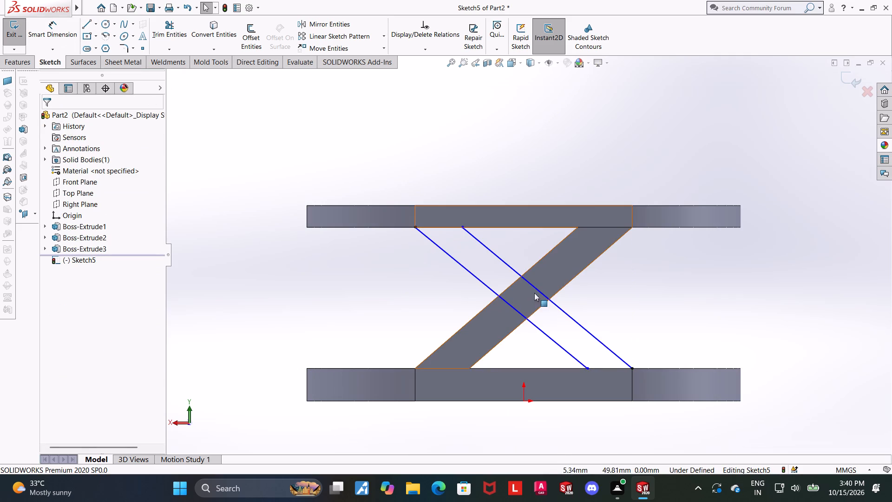
Make the two slanted lines parallel.
{"action": "left_click", "coordinate": [525, 320], "text": "ctrl"}
{"action": "left_click", "coordinate": [562, 309], "text": "ctrl"}
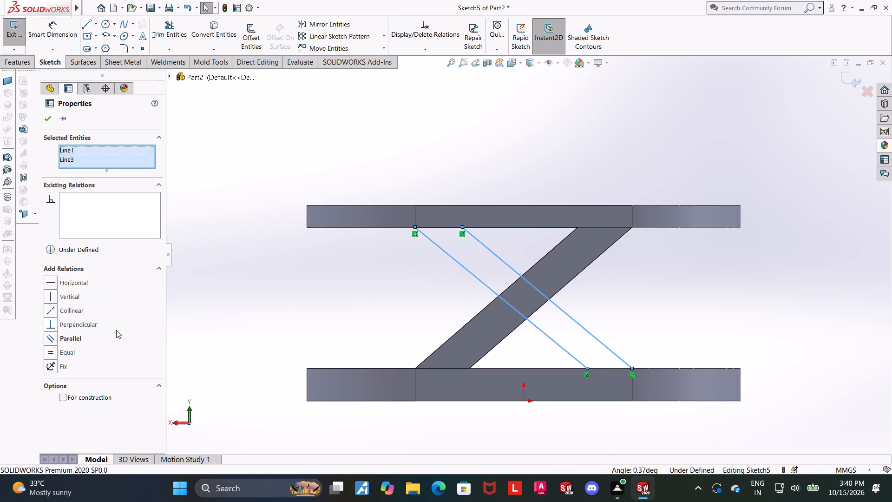
{"action": "left_click", "coordinate": [49, 339]}
{"action": "key", "text": "Escape"}
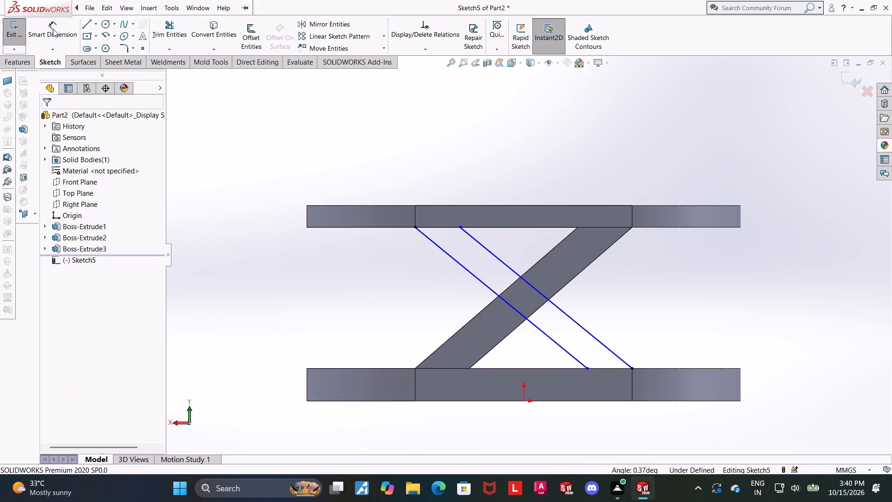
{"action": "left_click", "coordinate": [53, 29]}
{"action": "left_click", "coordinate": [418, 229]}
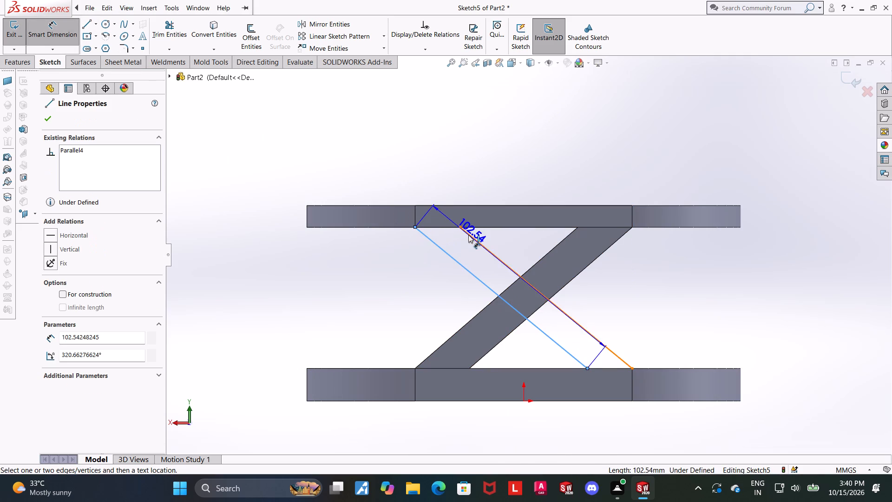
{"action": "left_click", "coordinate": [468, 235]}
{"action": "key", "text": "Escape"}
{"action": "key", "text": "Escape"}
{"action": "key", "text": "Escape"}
Dimension the horizontal distance between the two slanted lines' upper endpoints as 25 mm.
{"action": "left_click", "coordinate": [50, 29]}
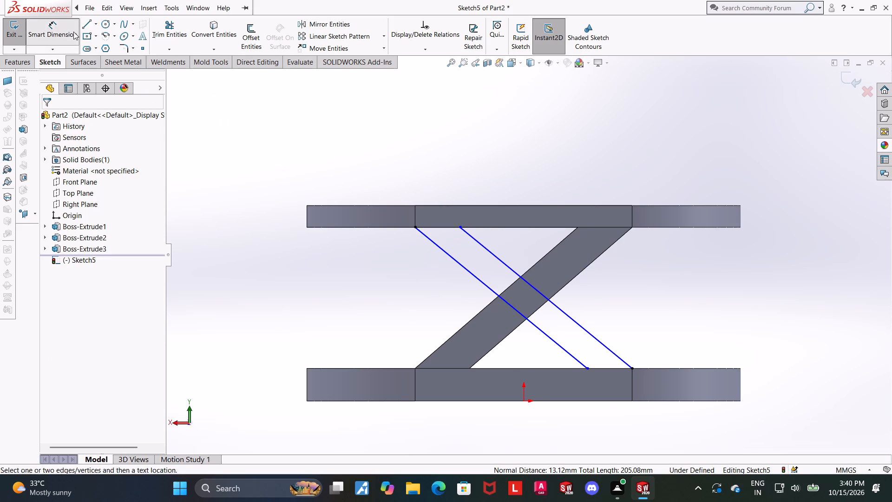
{"action": "left_click", "coordinate": [416, 227]}
{"action": "left_click", "coordinate": [460, 228]}
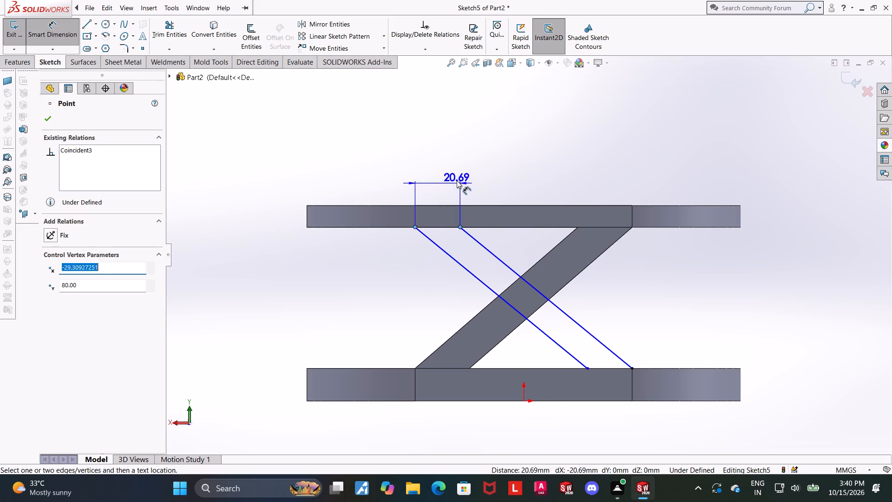
{"action": "left_click", "coordinate": [457, 179]}
{"action": "key", "text": "2"}
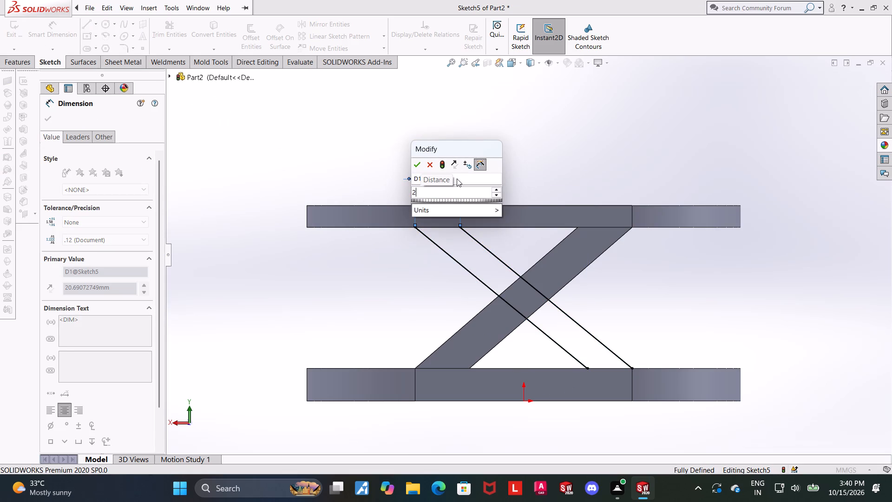
{"action": "key", "text": "5"}
{"action": "key", "text": "Return"}
{"action": "key", "text": "Escape"}
{"action": "key", "text": "Escape"}
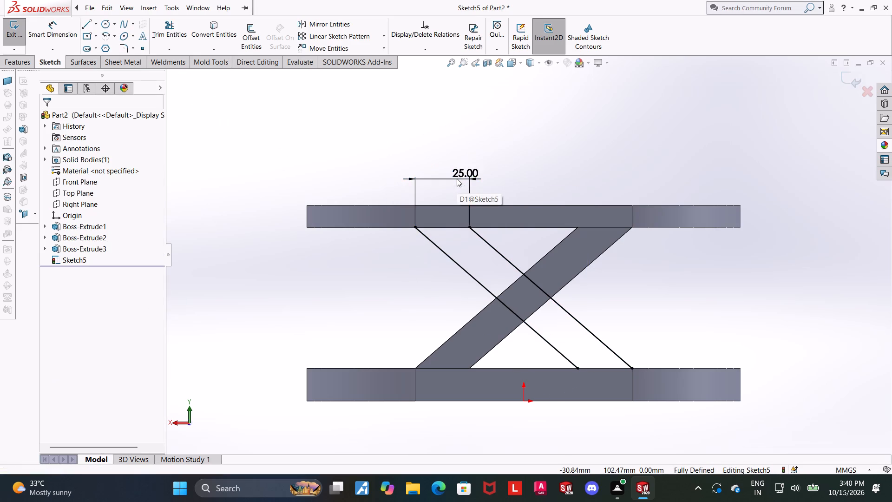
Close the web profile with horizontal lines joining the slanted lines' upper endpoints and their lower endpoints.
{"action": "left_click", "coordinate": [87, 24]}
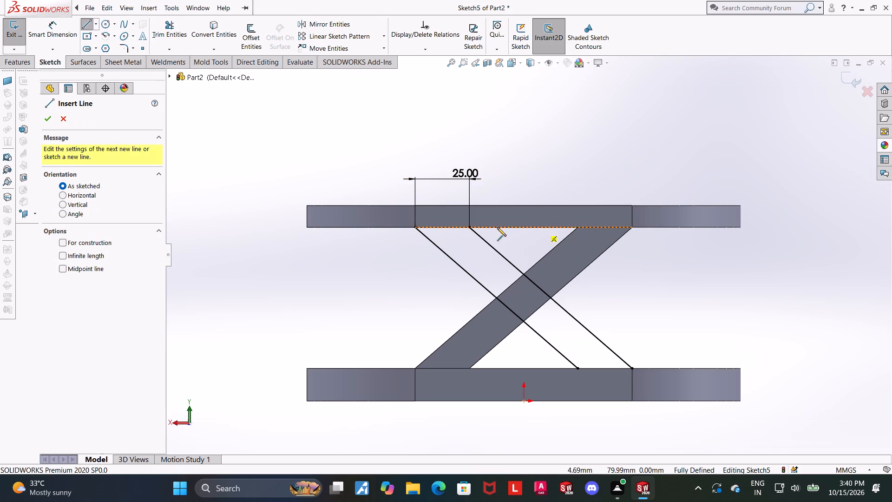
{"action": "left_click", "coordinate": [415, 226]}
{"action": "left_click", "coordinate": [470, 226]}
{"action": "key", "text": "Escape"}
{"action": "key", "text": "Escape"}
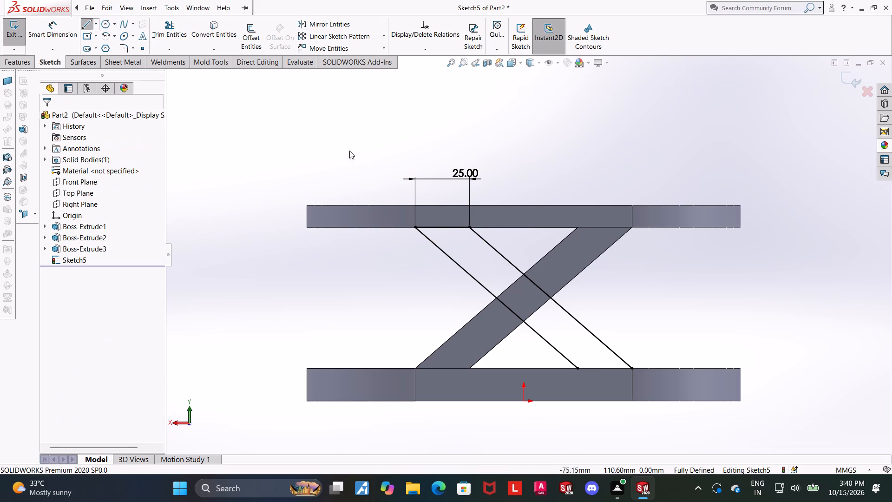
{"action": "key", "text": "Escape"}
{"action": "left_click", "coordinate": [86, 21]}
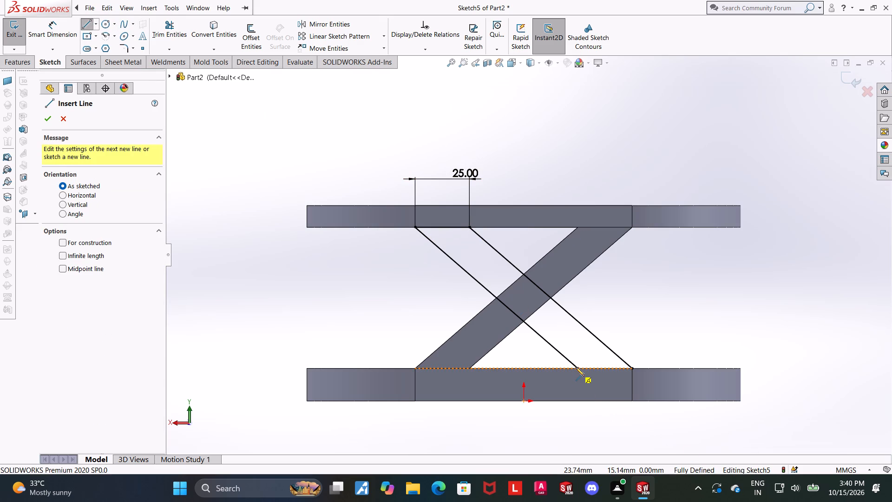
{"action": "left_click", "coordinate": [576, 367]}
{"action": "left_click", "coordinate": [631, 369]}
{"action": "key", "text": "Escape"}
{"action": "key", "text": "Escape"}
{"action": "key", "text": "Escape"}
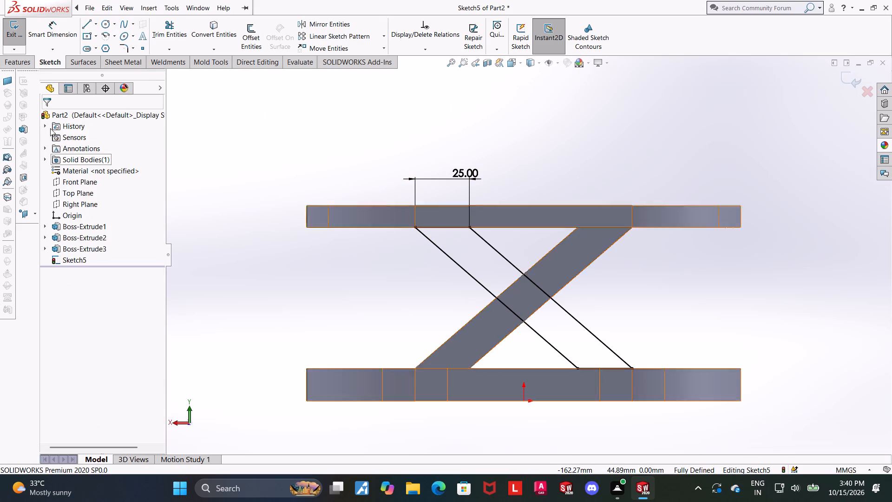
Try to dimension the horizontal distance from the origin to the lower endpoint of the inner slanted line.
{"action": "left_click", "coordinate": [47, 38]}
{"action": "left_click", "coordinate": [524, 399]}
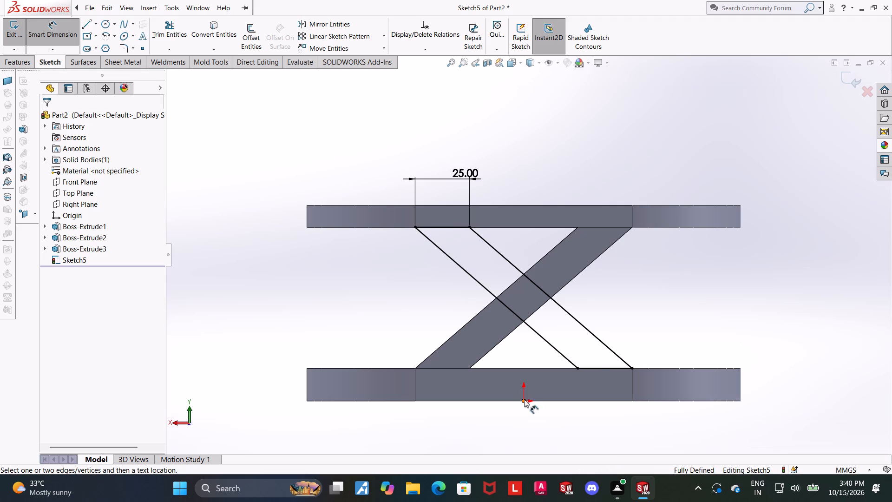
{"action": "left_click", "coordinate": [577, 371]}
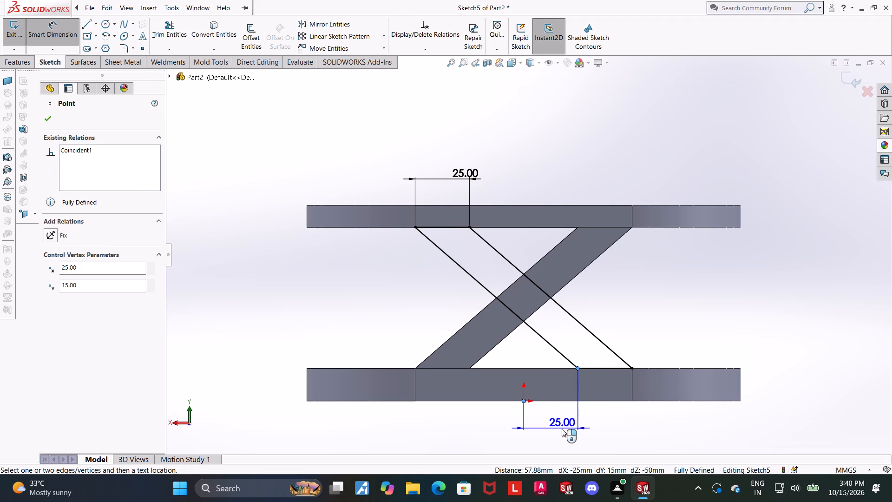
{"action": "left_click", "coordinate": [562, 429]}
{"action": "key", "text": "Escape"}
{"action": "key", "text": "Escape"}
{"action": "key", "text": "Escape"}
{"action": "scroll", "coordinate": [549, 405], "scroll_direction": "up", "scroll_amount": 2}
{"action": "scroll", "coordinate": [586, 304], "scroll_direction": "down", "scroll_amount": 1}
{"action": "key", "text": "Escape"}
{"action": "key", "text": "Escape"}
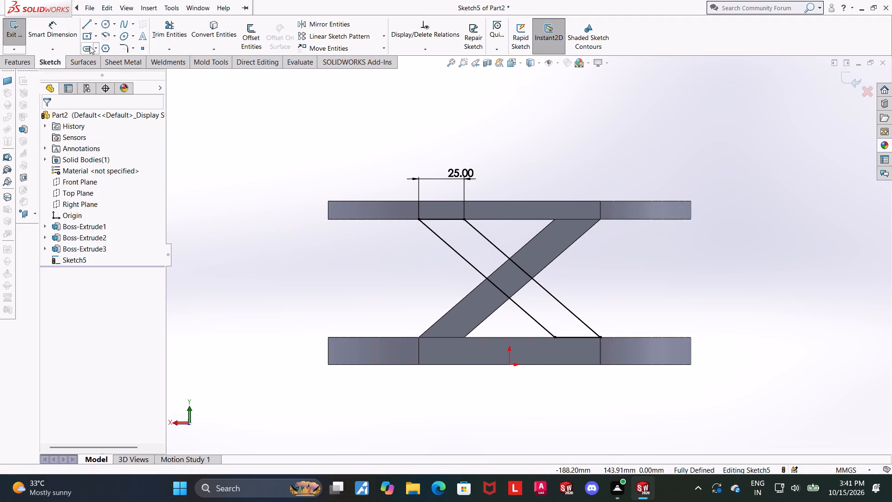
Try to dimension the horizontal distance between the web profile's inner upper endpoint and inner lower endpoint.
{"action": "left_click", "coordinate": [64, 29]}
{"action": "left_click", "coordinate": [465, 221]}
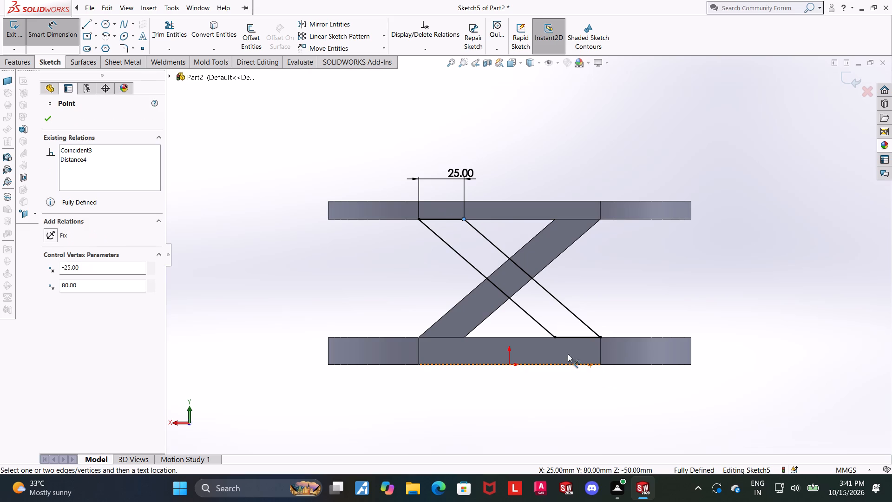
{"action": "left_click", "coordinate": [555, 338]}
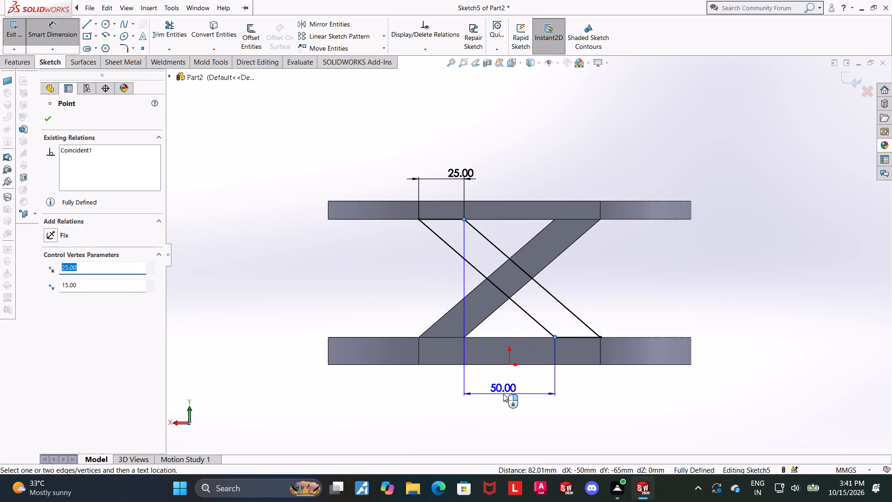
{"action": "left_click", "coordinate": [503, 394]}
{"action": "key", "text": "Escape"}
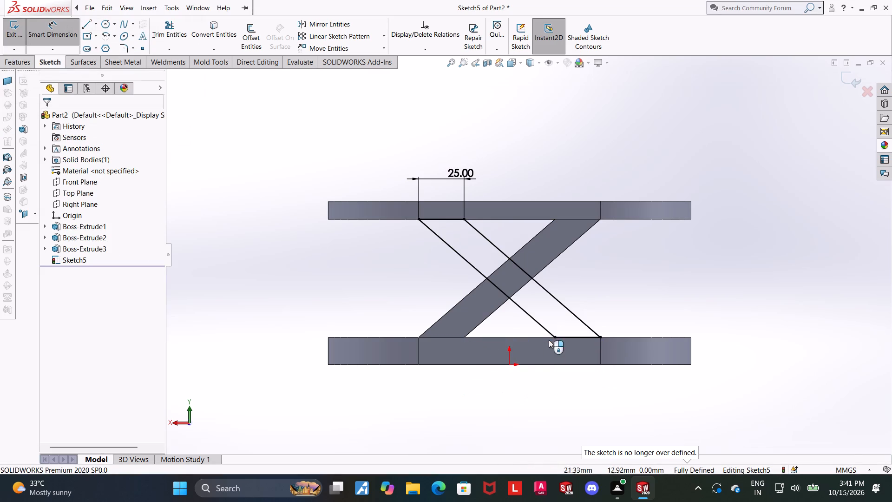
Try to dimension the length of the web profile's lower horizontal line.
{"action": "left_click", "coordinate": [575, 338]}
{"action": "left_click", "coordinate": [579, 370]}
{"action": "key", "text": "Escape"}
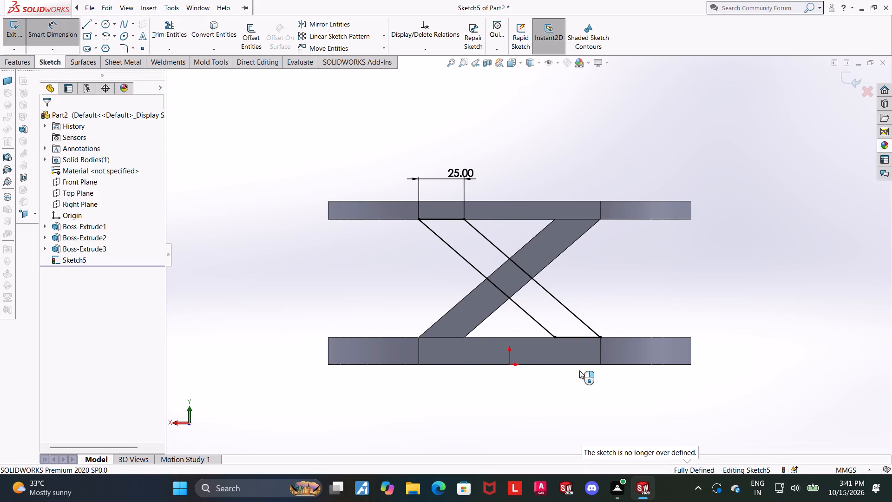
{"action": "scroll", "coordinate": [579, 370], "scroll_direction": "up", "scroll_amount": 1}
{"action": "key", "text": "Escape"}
Finish the sketch and extrude the web profile inward, reversed in direction, up to the ring's adjacent flat inner face, with merged result.
{"action": "middle_click_drag", "start_coordinate": [661, 285], "coordinate": [643, 307]}
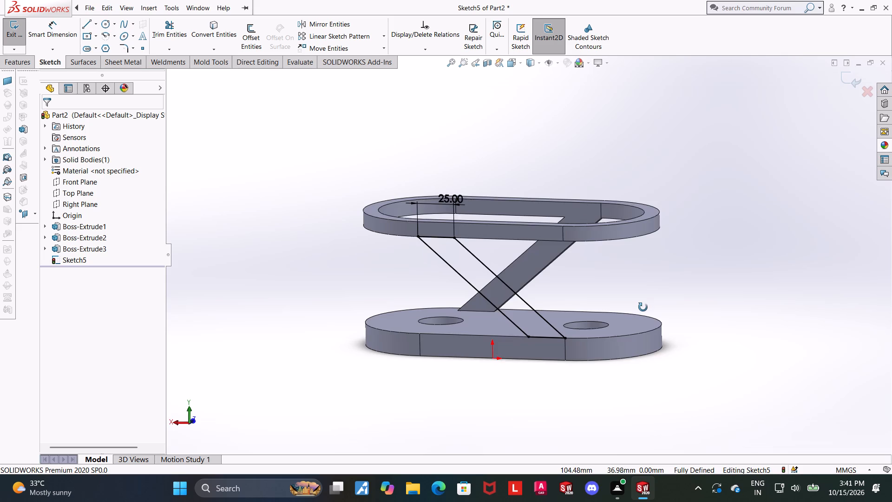
{"action": "middle_click_drag", "start_coordinate": [643, 307], "coordinate": [639, 311]}
{"action": "scroll", "coordinate": [661, 213], "scroll_direction": "down", "scroll_amount": 1}
{"action": "middle_click_drag", "start_coordinate": [664, 222], "coordinate": [660, 227]}
{"action": "scroll", "coordinate": [654, 228], "scroll_direction": "down", "scroll_amount": 1}
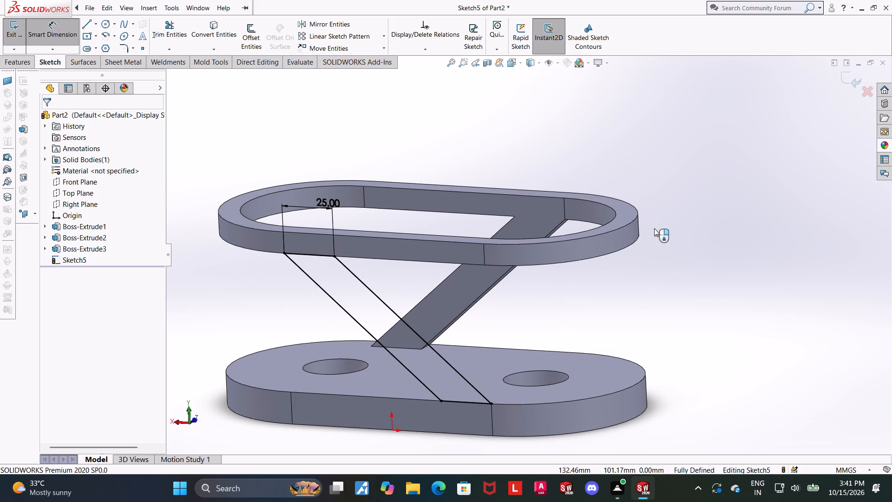
{"action": "key", "text": "Escape"}
{"action": "left_click", "coordinate": [842, 78]}
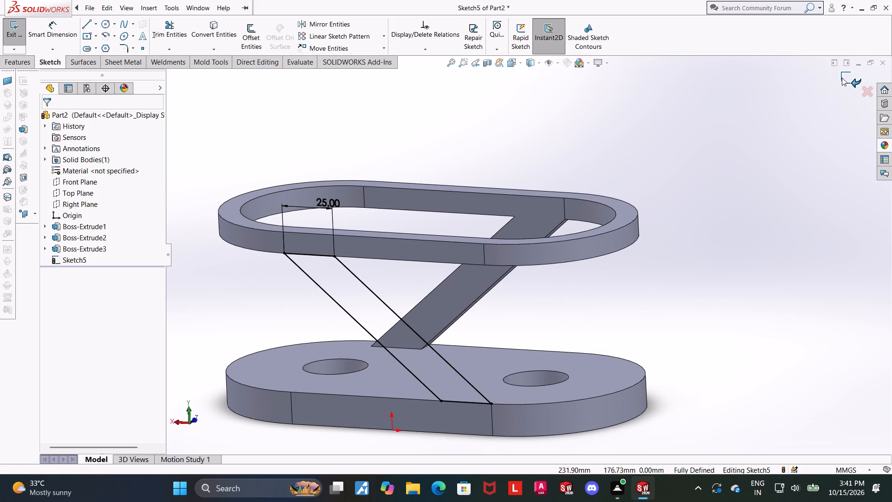
{"action": "scroll", "coordinate": [741, 173], "scroll_direction": "up", "scroll_amount": 2}
{"action": "middle_click_drag", "start_coordinate": [703, 202], "coordinate": [676, 287]}
{"action": "scroll", "coordinate": [676, 287], "scroll_direction": "up", "scroll_amount": 1}
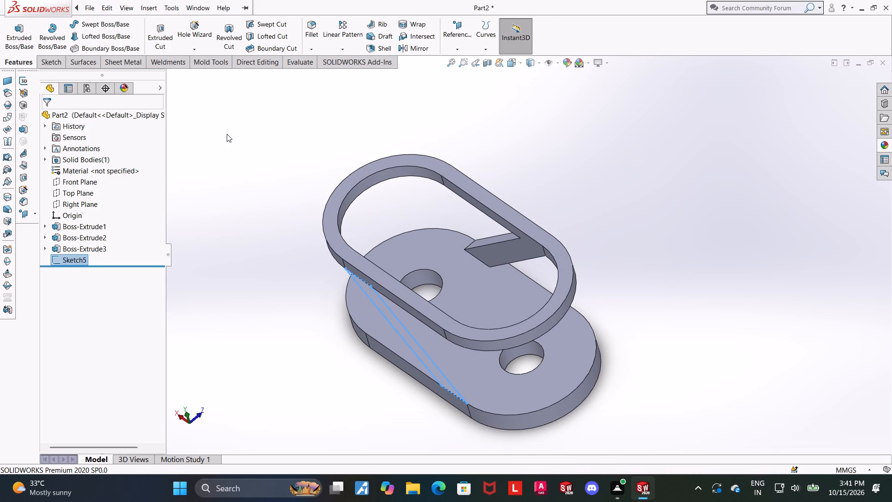
{"action": "left_click", "coordinate": [12, 39]}
{"action": "middle_click_drag", "start_coordinate": [403, 325], "coordinate": [403, 293]}
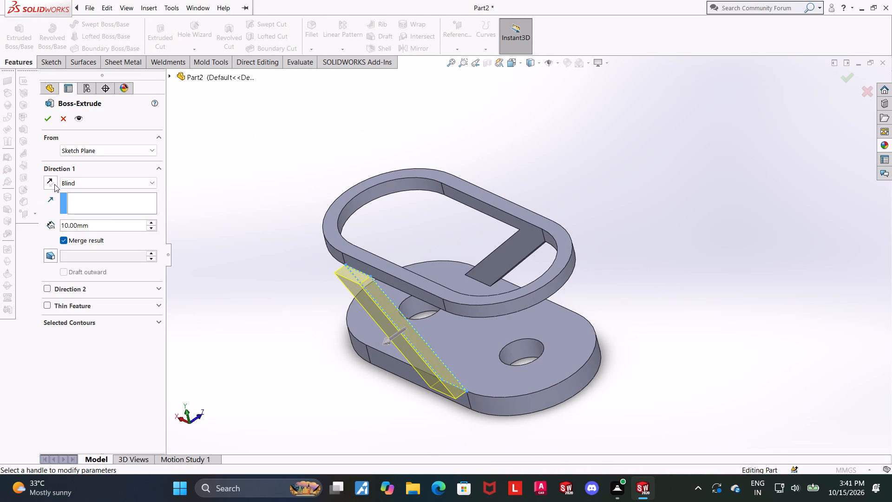
{"action": "left_click", "coordinate": [53, 178]}
{"action": "middle_click_drag", "start_coordinate": [557, 271], "coordinate": [500, 253]}
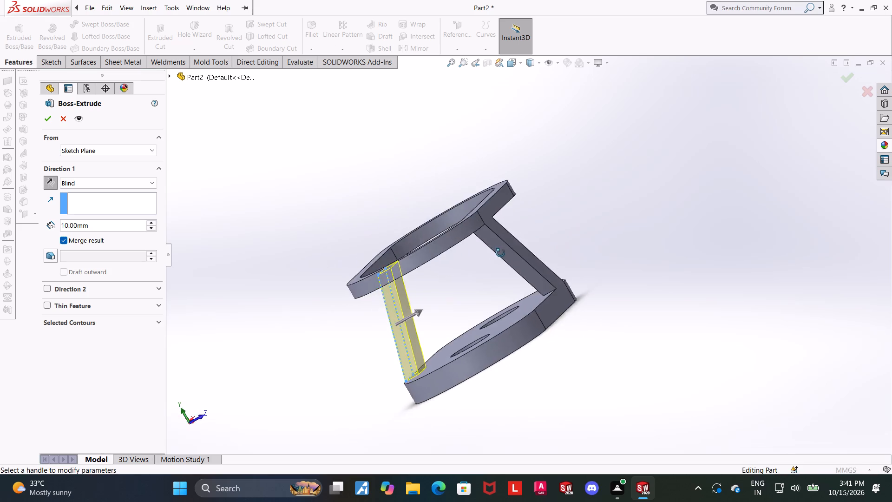
{"action": "middle_click_drag", "start_coordinate": [500, 253], "coordinate": [498, 331]}
{"action": "scroll", "coordinate": [479, 187], "scroll_direction": "down", "scroll_amount": 2}
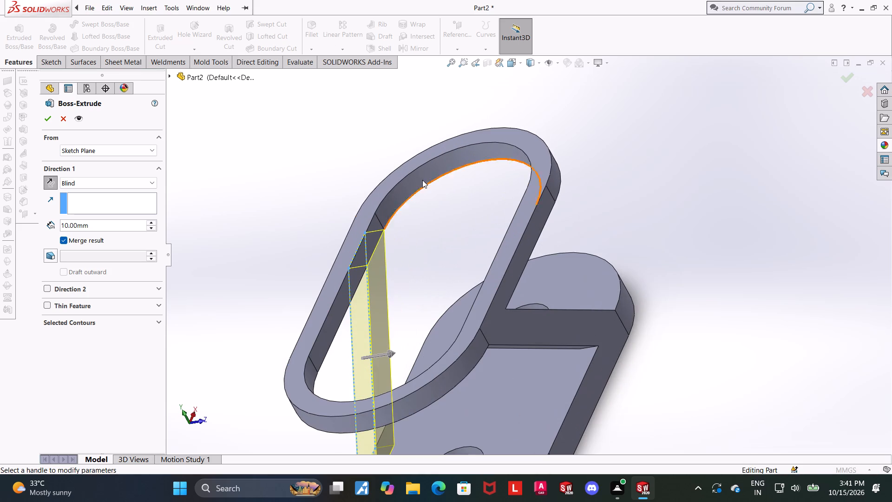
{"action": "left_click", "coordinate": [86, 181]}
{"action": "left_click", "coordinate": [94, 226]}
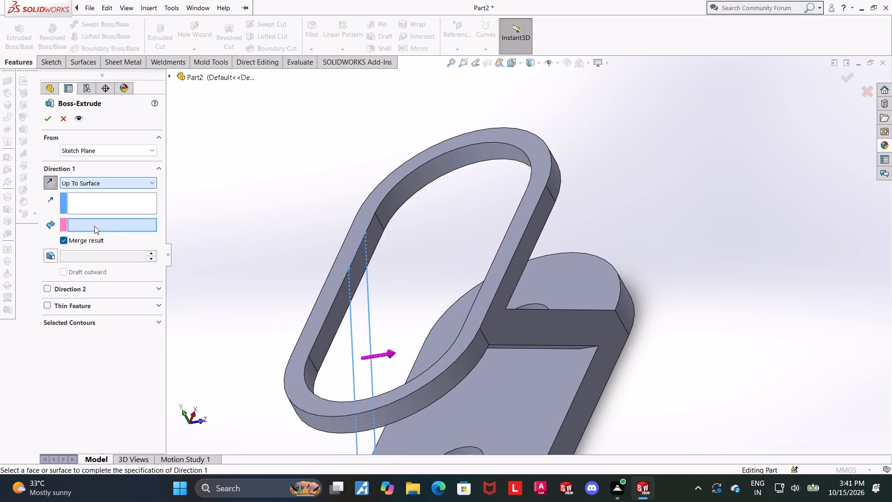
{"action": "left_click", "coordinate": [376, 231]}
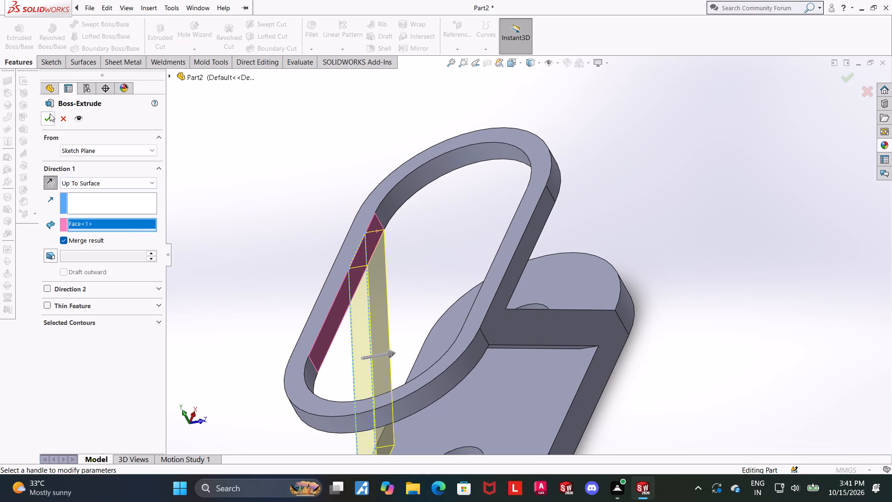
{"action": "left_click", "coordinate": [50, 113]}
{"action": "left_click", "coordinate": [682, 293]}
Examine both slanted webs and their joints with the ring and plate from isometric, side and underside views.
{"action": "scroll", "coordinate": [663, 295], "scroll_direction": "up", "scroll_amount": 4}
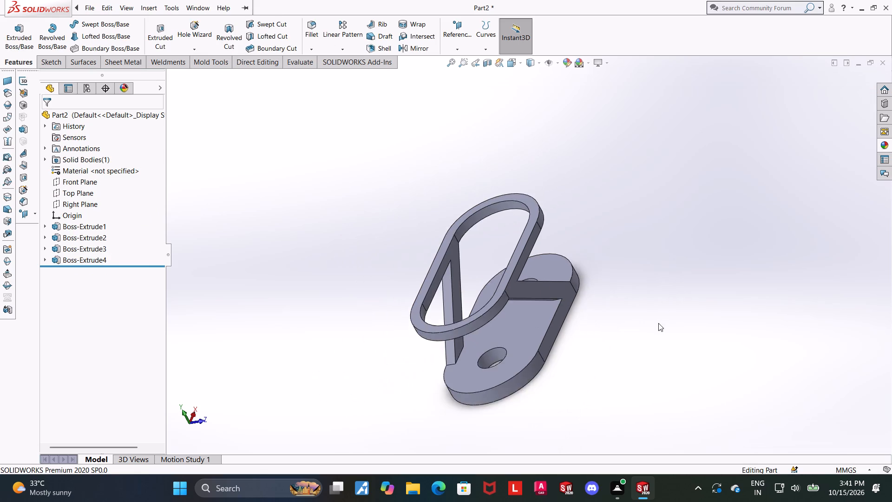
{"action": "scroll", "coordinate": [657, 324], "scroll_direction": "down", "scroll_amount": 1}
{"action": "middle_click_drag", "start_coordinate": [647, 325], "coordinate": [603, 349]}
{"action": "key", "text": "ctrl+7"}
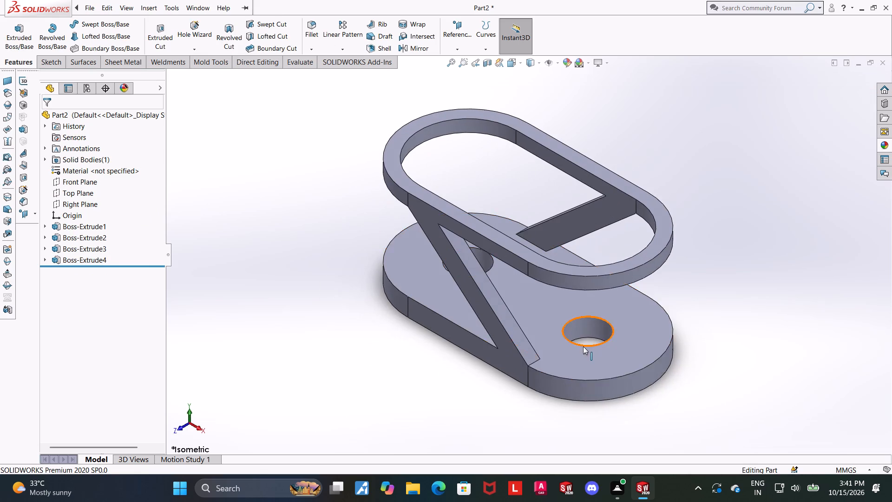
{"action": "scroll", "coordinate": [583, 346], "scroll_direction": "up", "scroll_amount": 2}
{"action": "scroll", "coordinate": [425, 271], "scroll_direction": "down", "scroll_amount": 1}
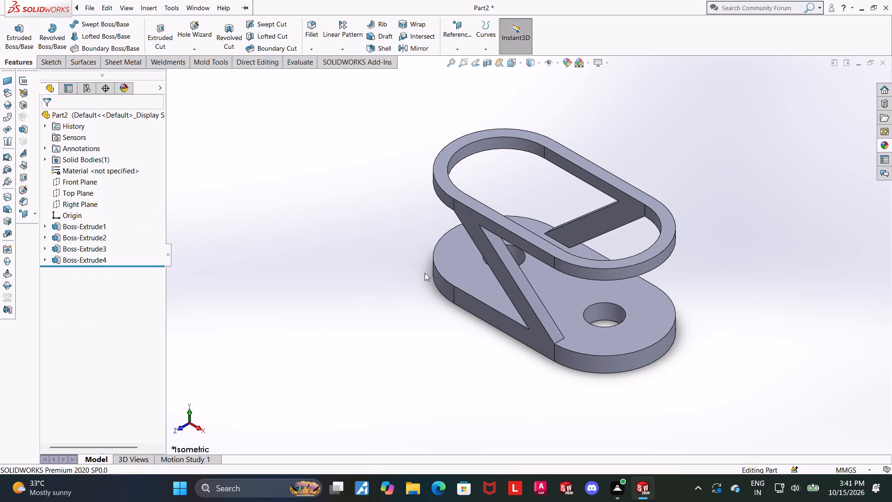
{"action": "scroll", "coordinate": [420, 271], "scroll_direction": "up", "scroll_amount": 2}
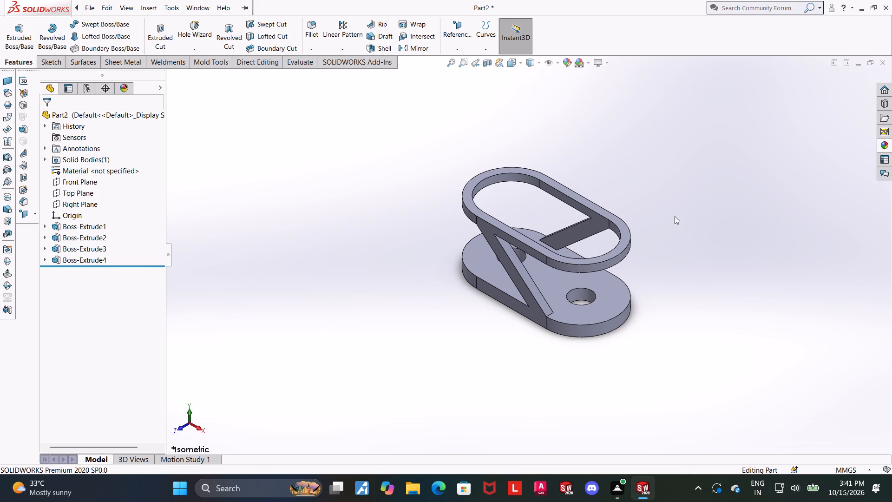
{"action": "scroll", "coordinate": [676, 216], "scroll_direction": "down", "scroll_amount": 3}
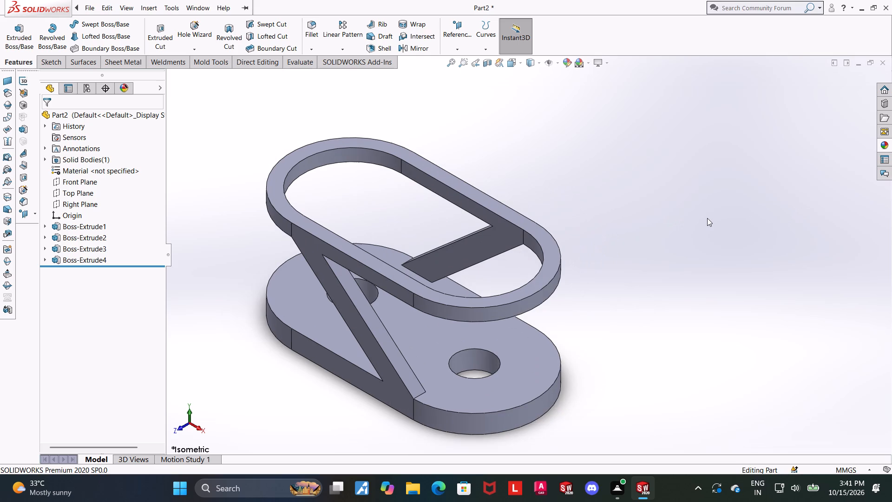
{"action": "middle_click_drag", "start_coordinate": [663, 229], "coordinate": [619, 266]}
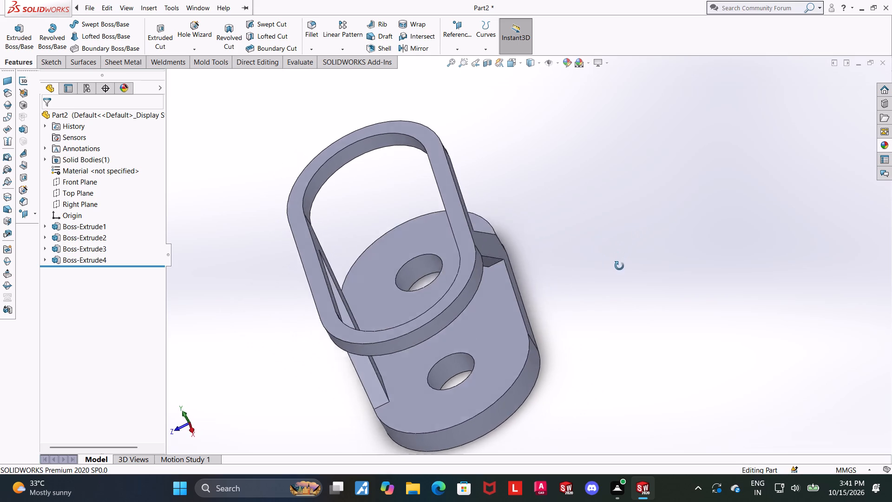
{"action": "middle_click_drag", "start_coordinate": [619, 266], "coordinate": [657, 264]}
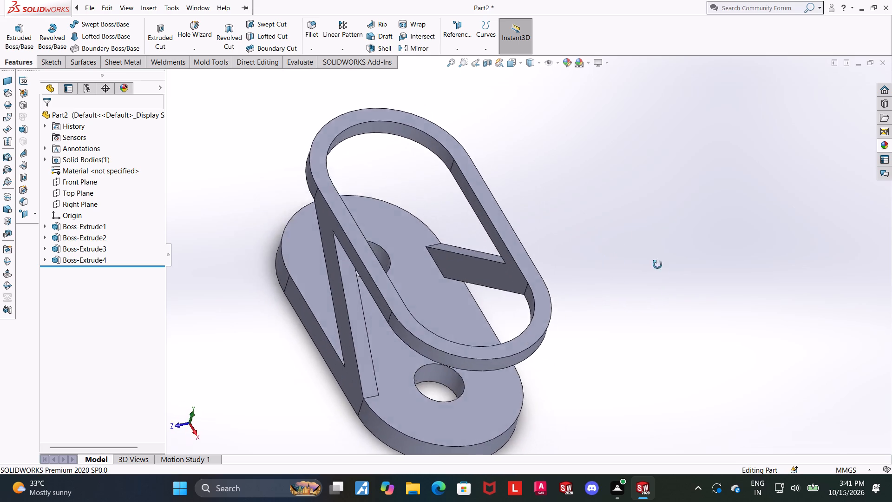
{"action": "middle_click_drag", "start_coordinate": [657, 264], "coordinate": [670, 165]}
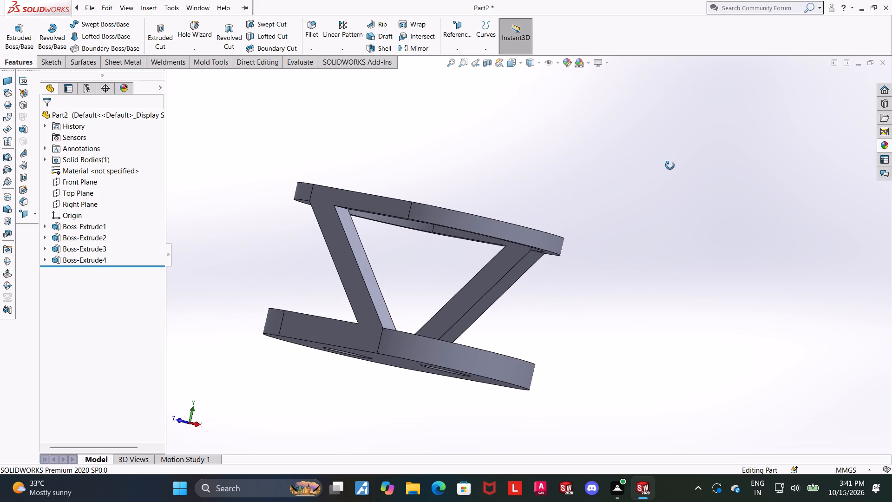
{"action": "middle_click_drag", "start_coordinate": [670, 165], "coordinate": [655, 128]}
{"action": "middle_click_drag", "start_coordinate": [494, 225], "coordinate": [483, 190]}
{"action": "middle_click_drag", "start_coordinate": [498, 198], "coordinate": [501, 230]}
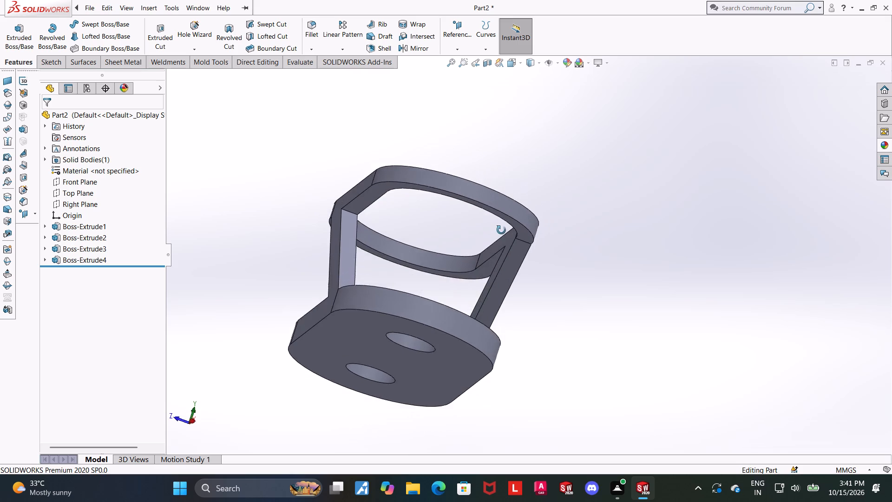
{"action": "middle_click_drag", "start_coordinate": [501, 230], "coordinate": [506, 226]}
Start a new sketch on the ring's underside face.
{"action": "left_click", "coordinate": [479, 273]}
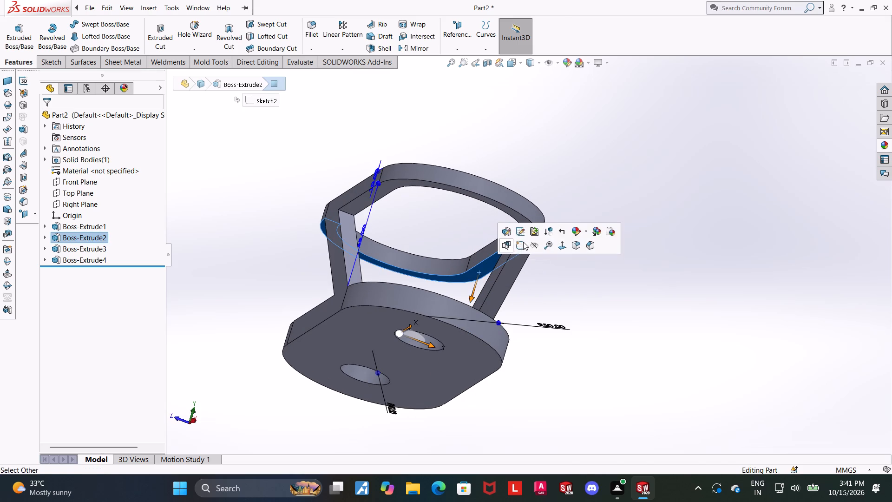
{"action": "left_click", "coordinate": [523, 242]}
{"action": "left_click", "coordinate": [79, 272]}
{"action": "left_click", "coordinate": [100, 260]}
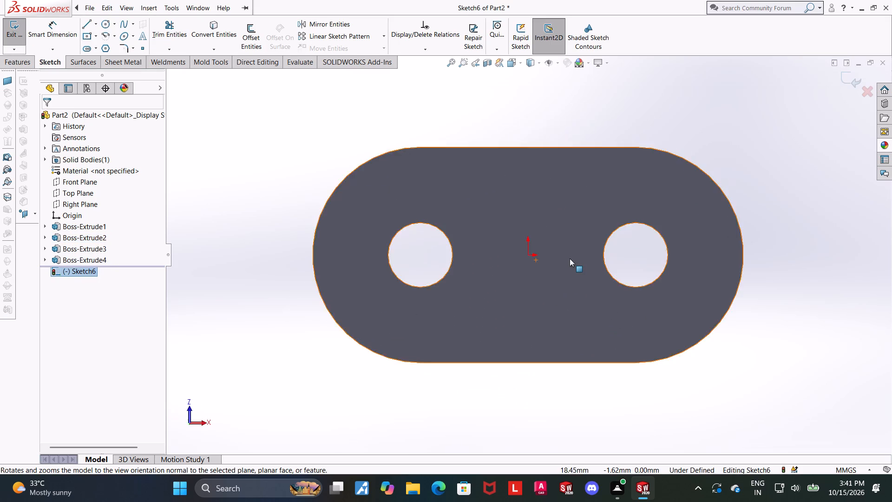
{"action": "scroll", "coordinate": [570, 258], "scroll_direction": "up", "scroll_amount": 1}
{"action": "scroll", "coordinate": [634, 149], "scroll_direction": "up", "scroll_amount": 1}
{"action": "middle_click_drag", "start_coordinate": [634, 149], "coordinate": [510, 351]}
{"action": "left_click", "coordinate": [515, 65]}
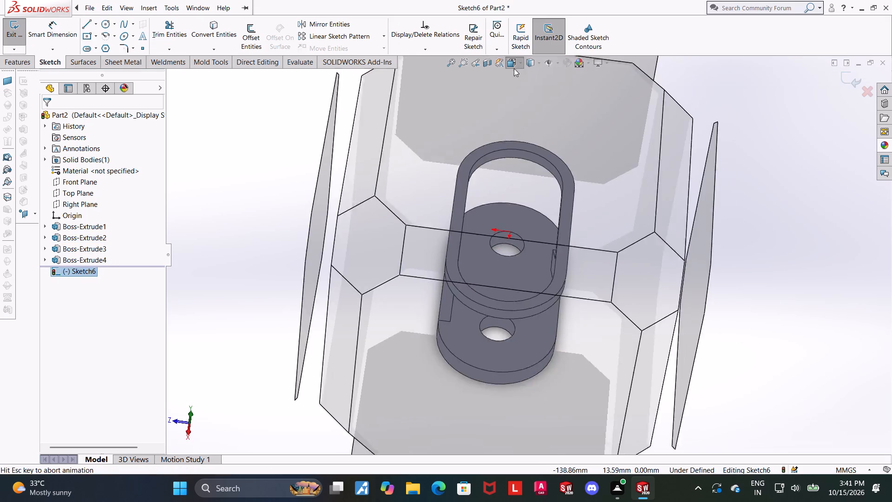
{"action": "left_click", "coordinate": [431, 218]}
{"action": "scroll", "coordinate": [709, 299], "scroll_direction": "up", "scroll_amount": 1}
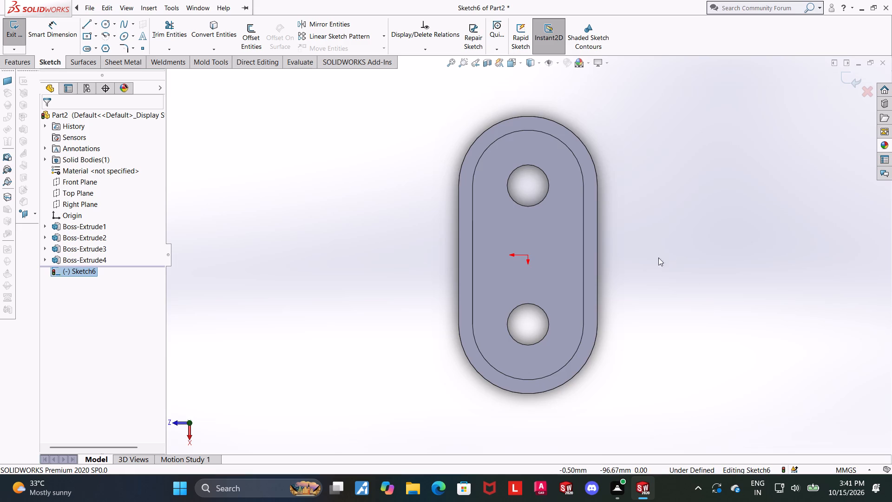
{"action": "scroll", "coordinate": [654, 264], "scroll_direction": "down", "scroll_amount": 2}
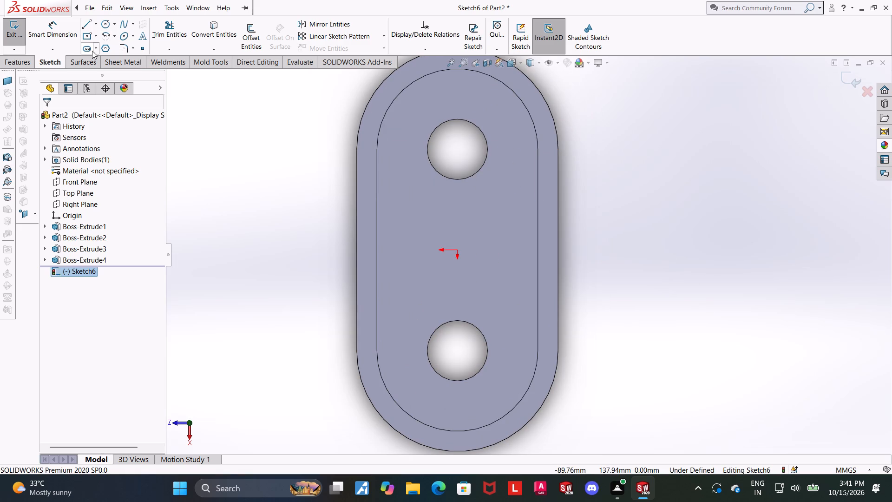
Sketch a centerpoint straight slot centred on the origin, with 100 mm between arc centres matching the hole centres, about 51 mm wide.
{"action": "left_click", "coordinate": [87, 49]}
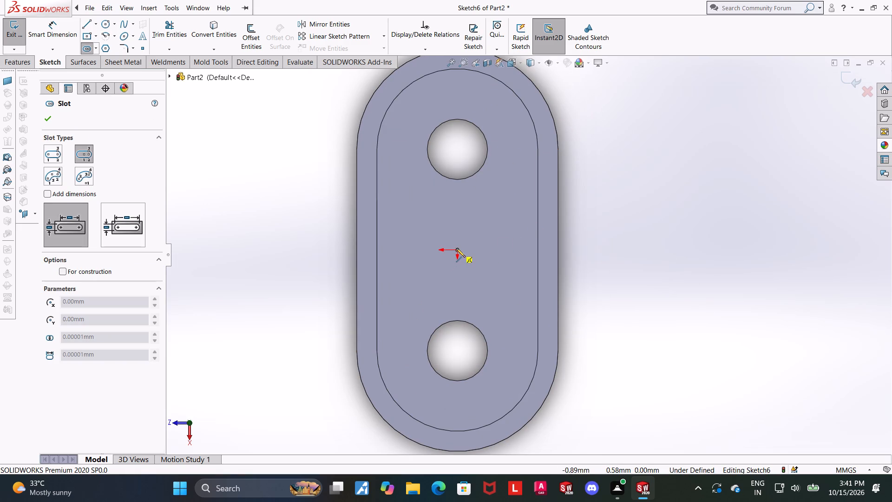
{"action": "left_click", "coordinate": [456, 248]}
{"action": "left_click", "coordinate": [459, 148]}
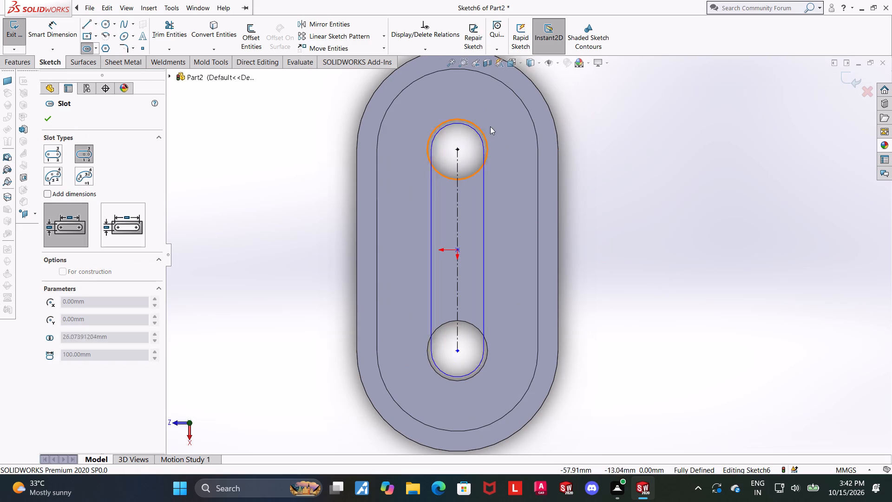
{"action": "left_click", "coordinate": [509, 112]}
{"action": "key", "text": "Escape"}
{"action": "key", "text": "Escape"}
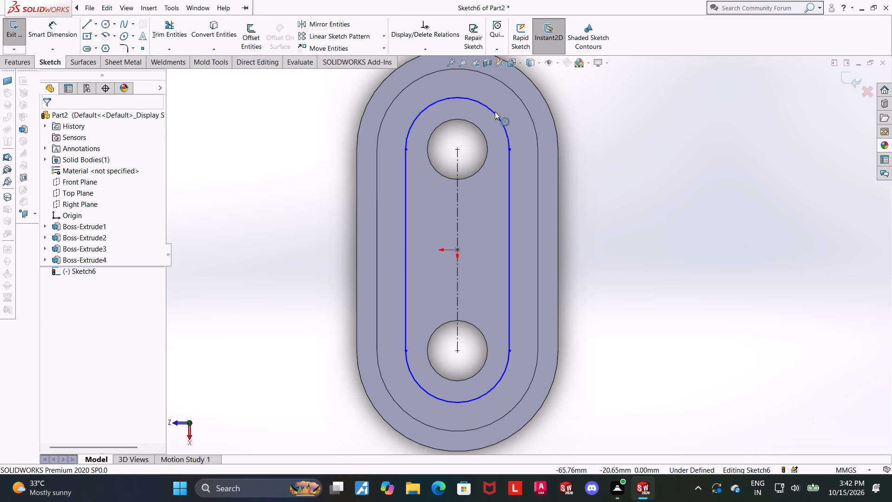
Dimension the sketched slot's end arc with a radius of 25 mm.
{"action": "left_click", "coordinate": [49, 33]}
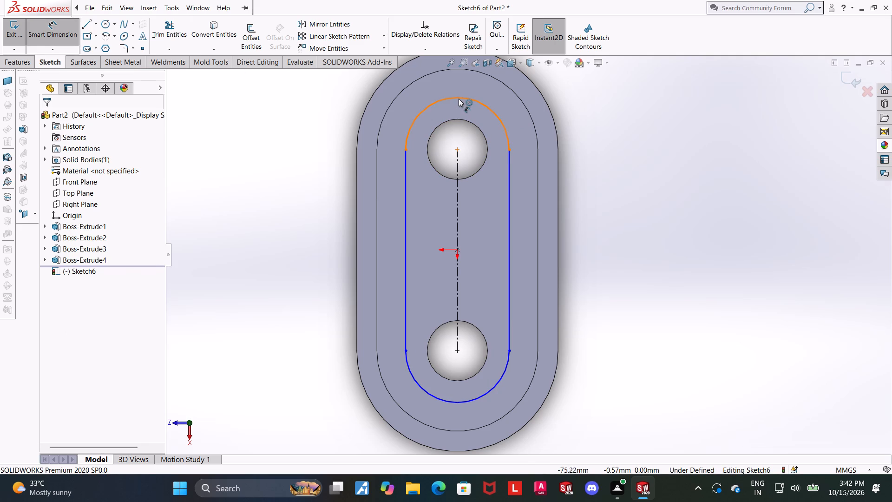
{"action": "left_click", "coordinate": [459, 99]}
{"action": "scroll", "coordinate": [459, 99], "scroll_direction": "down", "scroll_amount": 3}
{"action": "scroll", "coordinate": [511, 99], "scroll_direction": "up", "scroll_amount": 4}
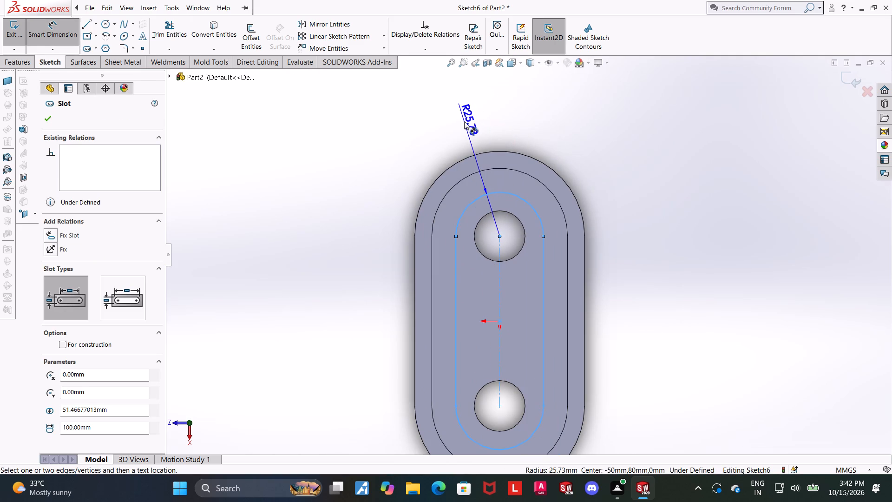
{"action": "left_click", "coordinate": [464, 121]}
{"action": "type", "text": "25"}
{"action": "key", "text": "Return"}
{"action": "key", "text": "Escape"}
{"action": "key", "text": "Escape"}
{"action": "scroll", "coordinate": [601, 240], "scroll_direction": "up", "scroll_amount": 2}
{"action": "scroll", "coordinate": [586, 258], "scroll_direction": "down", "scroll_amount": 2}
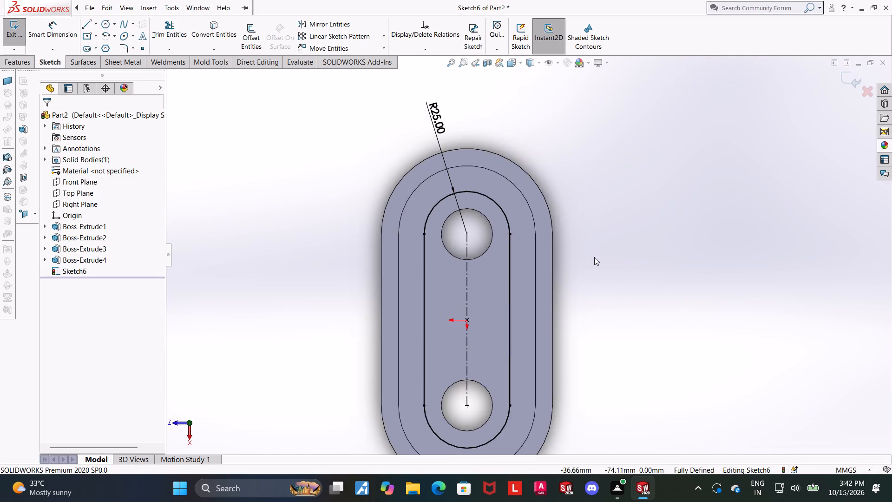
{"action": "scroll", "coordinate": [584, 257], "scroll_direction": "up", "scroll_amount": 4}
{"action": "scroll", "coordinate": [512, 345], "scroll_direction": "down", "scroll_amount": 2}
{"action": "key", "text": "Escape"}
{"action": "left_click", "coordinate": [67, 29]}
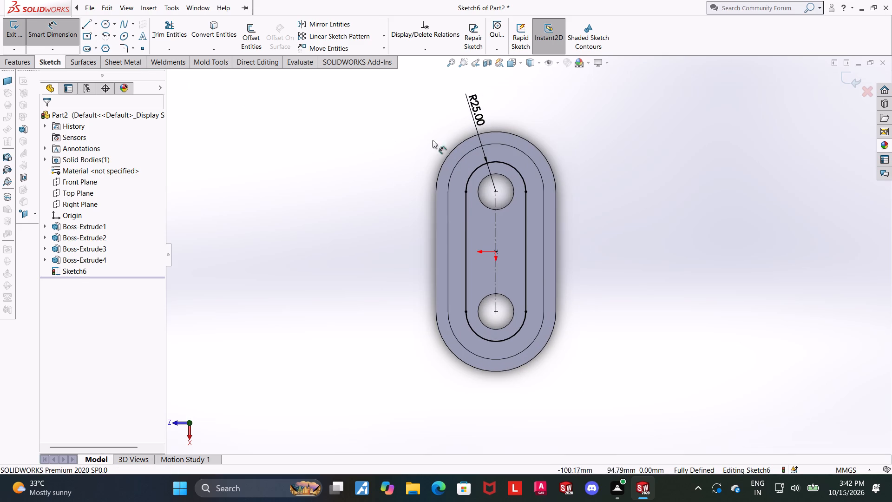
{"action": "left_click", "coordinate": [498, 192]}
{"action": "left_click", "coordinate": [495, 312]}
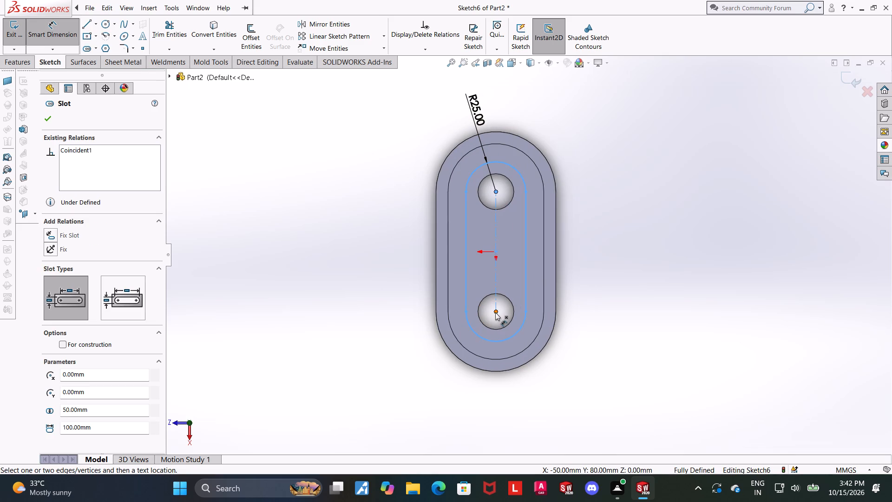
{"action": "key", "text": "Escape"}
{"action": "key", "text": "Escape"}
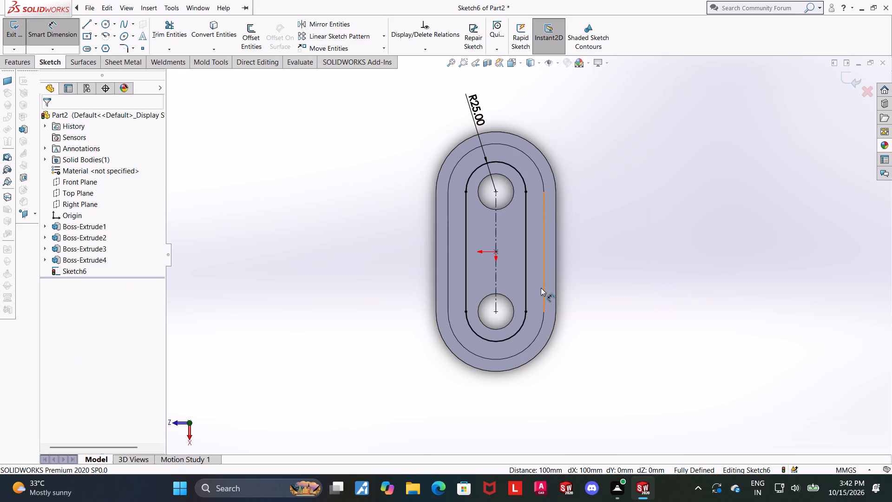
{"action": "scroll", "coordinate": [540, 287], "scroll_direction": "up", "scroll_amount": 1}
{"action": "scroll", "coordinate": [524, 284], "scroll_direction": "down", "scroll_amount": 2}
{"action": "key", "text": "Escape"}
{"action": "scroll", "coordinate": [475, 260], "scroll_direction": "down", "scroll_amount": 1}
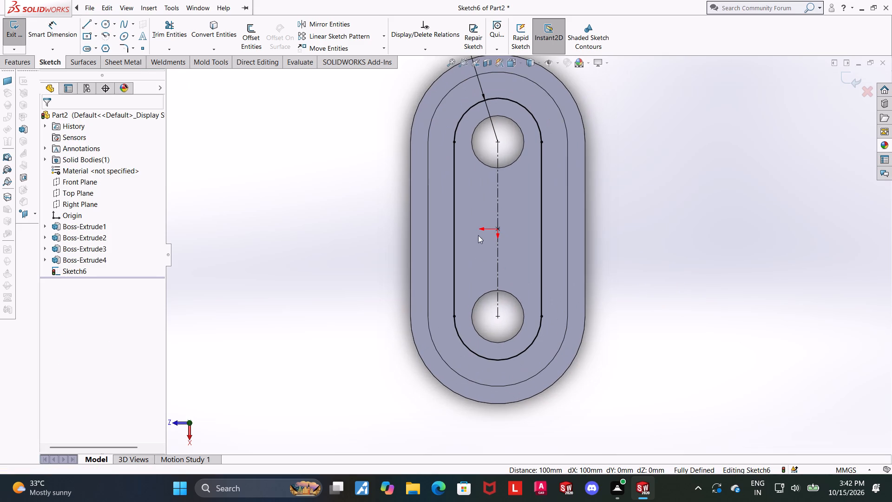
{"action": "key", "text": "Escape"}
Convert the circular edges of the two 30 mm holes into sketch entities.
{"action": "left_click", "coordinate": [207, 29]}
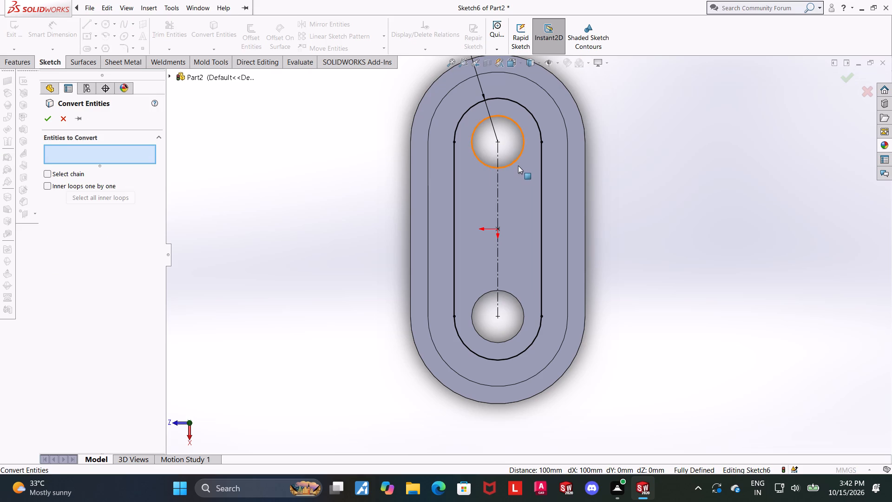
{"action": "left_click", "coordinate": [513, 163]}
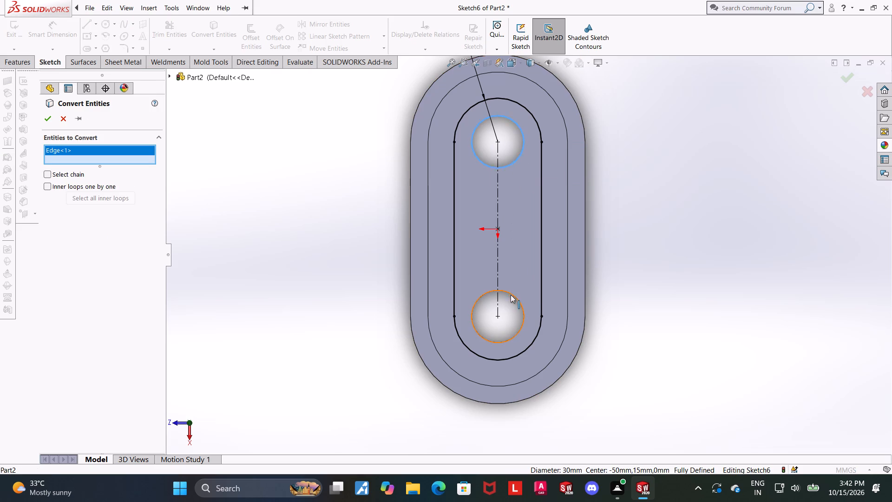
{"action": "left_click", "coordinate": [511, 292]}
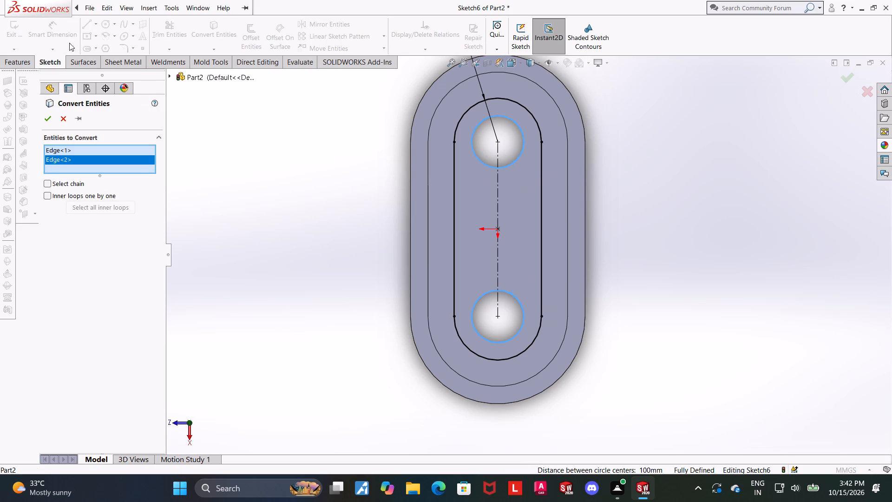
{"action": "left_click", "coordinate": [53, 117]}
{"action": "scroll", "coordinate": [680, 212], "scroll_direction": "up", "scroll_amount": 1}
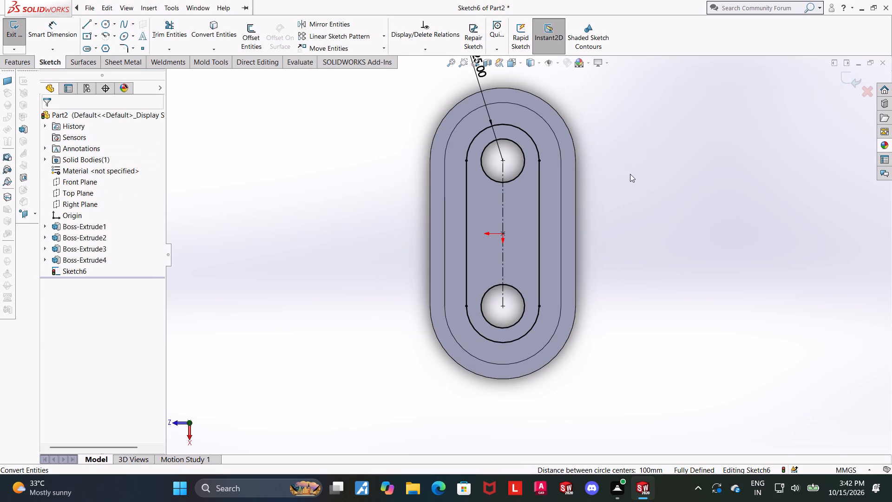
Sketch a 15 mm line from the slot side's lower endpoint straight across to the ring's inner edge.
{"action": "scroll", "coordinate": [623, 173], "scroll_direction": "down", "scroll_amount": 1}
{"action": "middle_click_drag", "start_coordinate": [567, 172], "coordinate": [571, 112]}
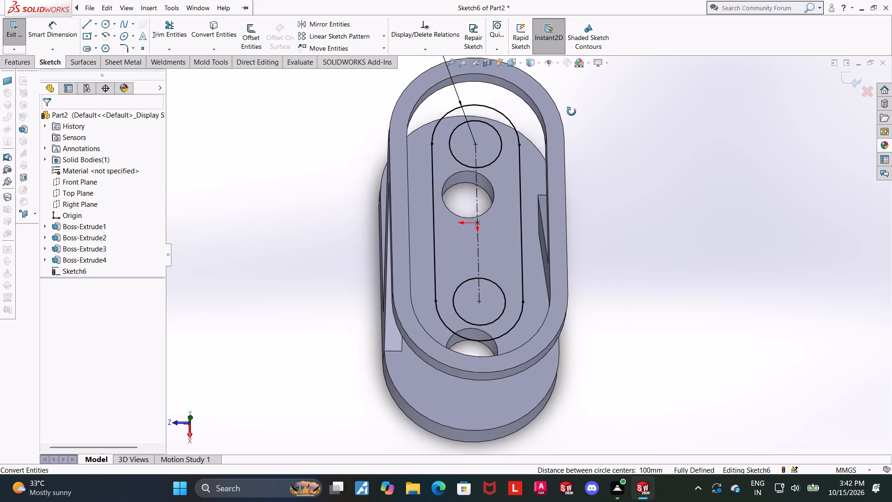
{"action": "middle_click_drag", "start_coordinate": [571, 112], "coordinate": [569, 130]}
{"action": "left_click", "coordinate": [511, 65]}
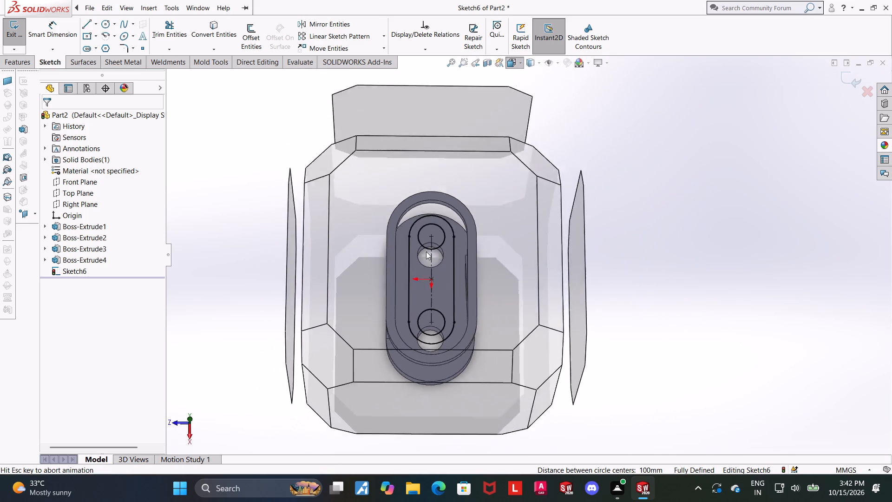
{"action": "left_click", "coordinate": [419, 259]}
{"action": "scroll", "coordinate": [624, 356], "scroll_direction": "down", "scroll_amount": 1}
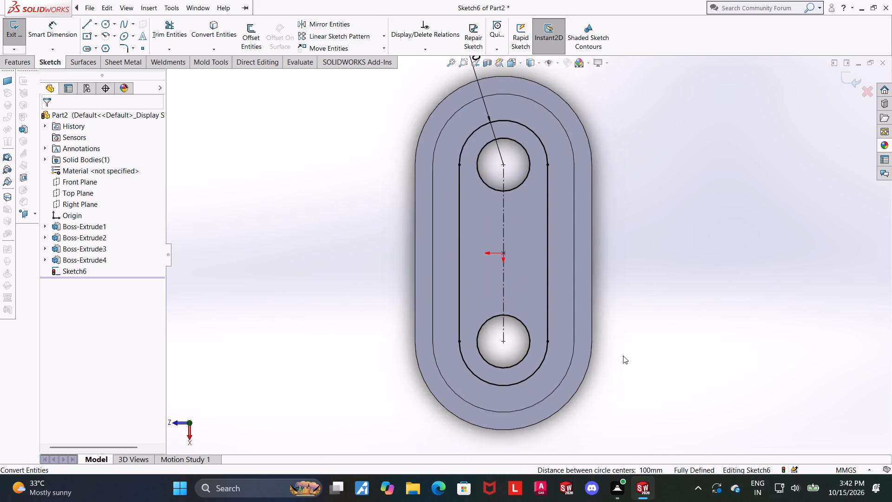
{"action": "scroll", "coordinate": [623, 356], "scroll_direction": "down", "scroll_amount": 1}
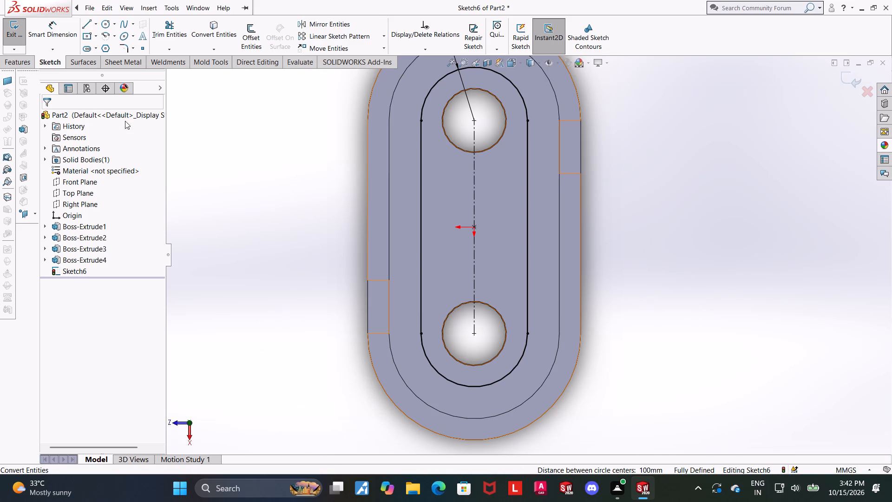
{"action": "left_click", "coordinate": [91, 24]}
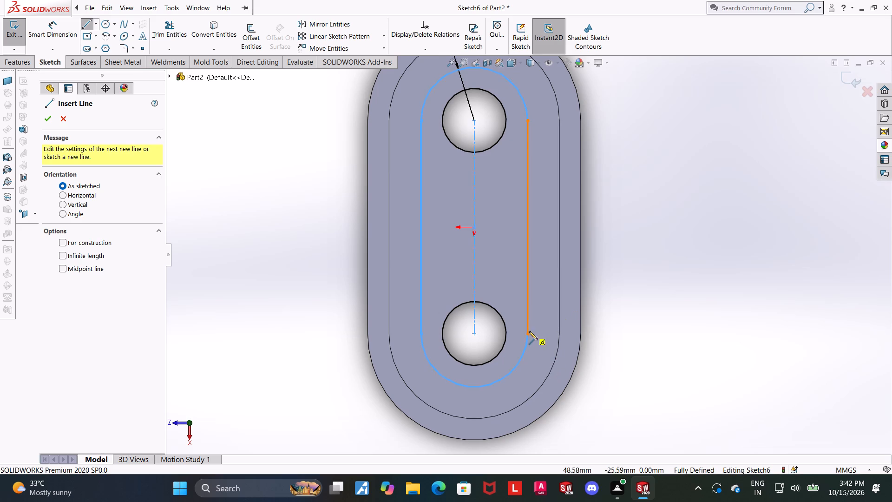
{"action": "left_click", "coordinate": [528, 333]}
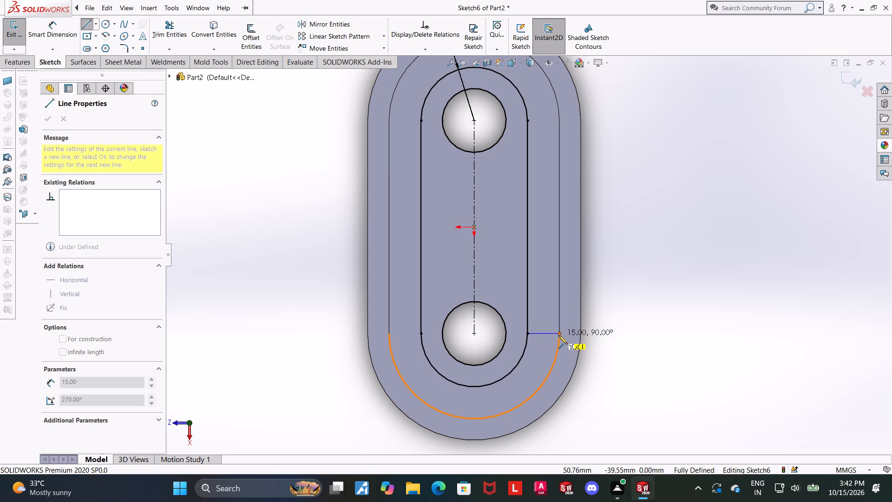
{"action": "left_click", "coordinate": [558, 335]}
{"action": "key", "text": "Escape"}
{"action": "key", "text": "Escape"}
{"action": "key", "text": "Escape"}
Sketch a second parallel line from the slot's side to the ring's inner edge, about 21 mm above the first.
{"action": "left_click", "coordinate": [85, 26]}
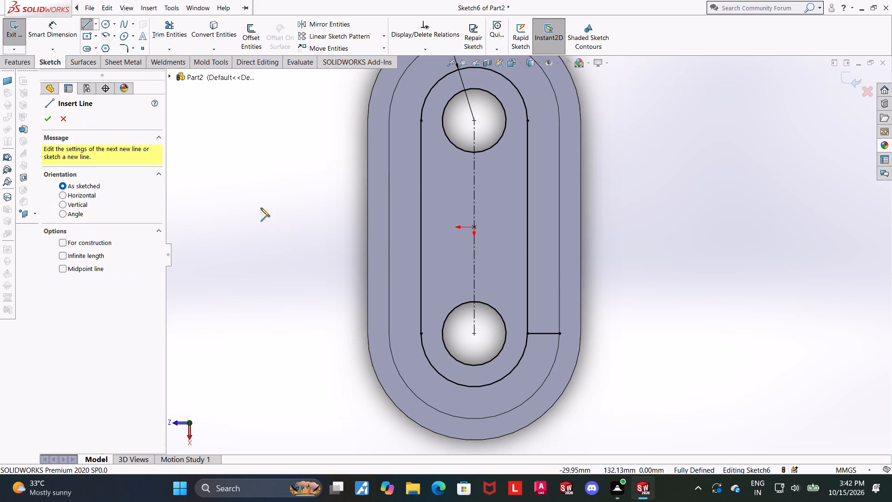
{"action": "scroll", "coordinate": [475, 308], "scroll_direction": "up", "scroll_amount": 1}
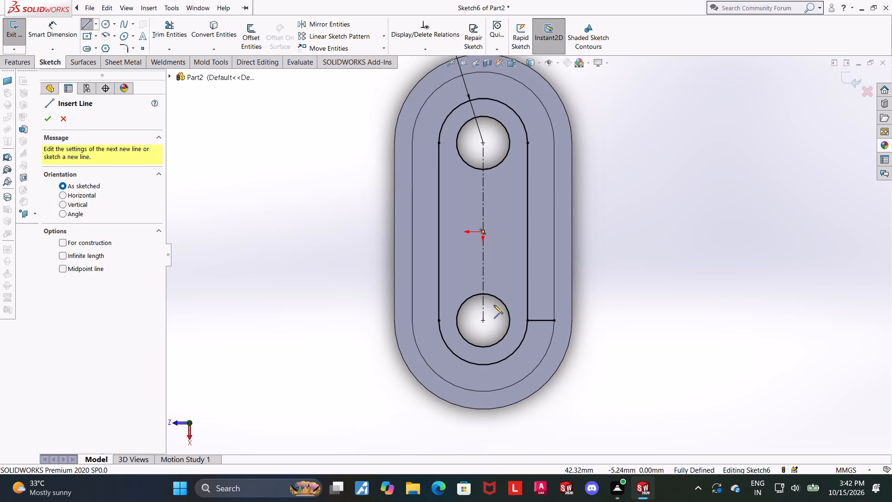
{"action": "scroll", "coordinate": [512, 313], "scroll_direction": "down", "scroll_amount": 1}
{"action": "left_click", "coordinate": [531, 275]}
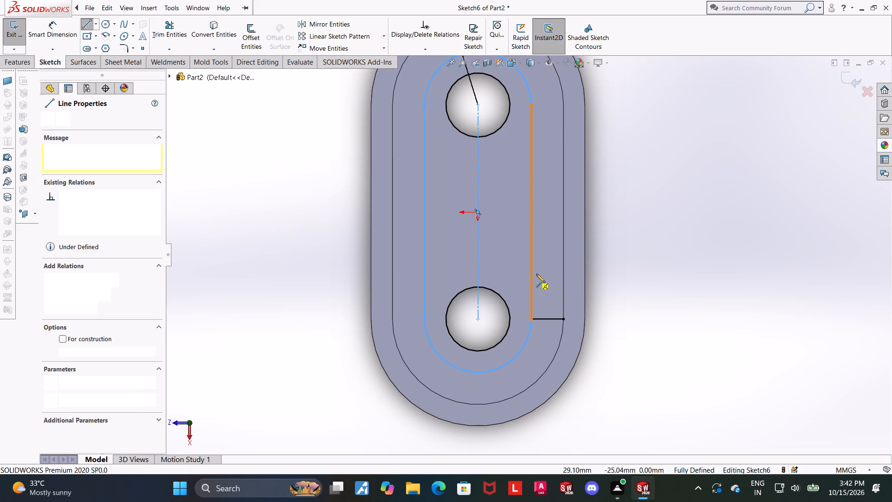
{"action": "left_click", "coordinate": [563, 274]}
{"action": "key", "text": "Escape"}
{"action": "middle_click_drag", "start_coordinate": [640, 303], "coordinate": [640, 299]}
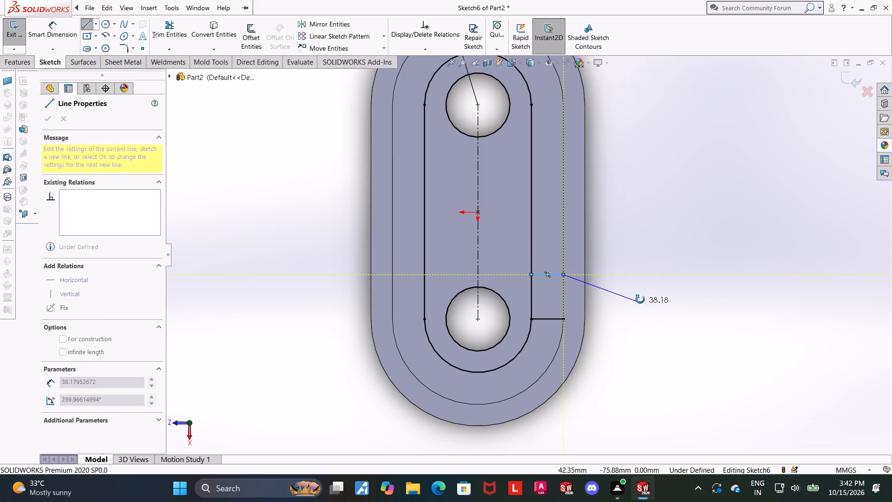
{"action": "middle_click_drag", "start_coordinate": [640, 299], "coordinate": [659, 238]}
{"action": "key", "text": "Escape"}
{"action": "key", "text": "Escape"}
{"action": "key", "text": "Escape"}
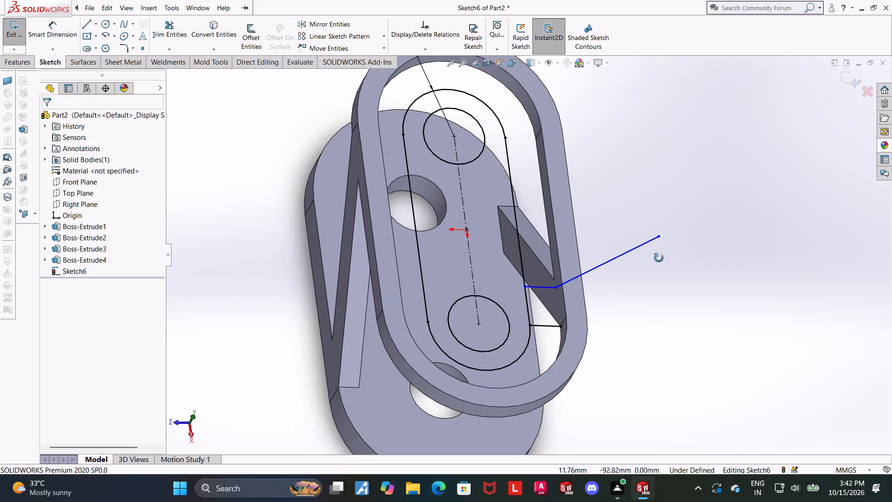
Trim away the stray line running outward from the second connecting line, and return to the view normal to the sketch.
{"action": "left_click", "coordinate": [168, 31]}
{"action": "left_click", "coordinate": [171, 33]}
{"action": "left_click_drag", "start_coordinate": [651, 298], "coordinate": [610, 221]}
{"action": "scroll", "coordinate": [632, 291], "scroll_direction": "up", "scroll_amount": 2}
{"action": "middle_click_drag", "start_coordinate": [623, 296], "coordinate": [603, 321]}
{"action": "key", "text": "Escape"}
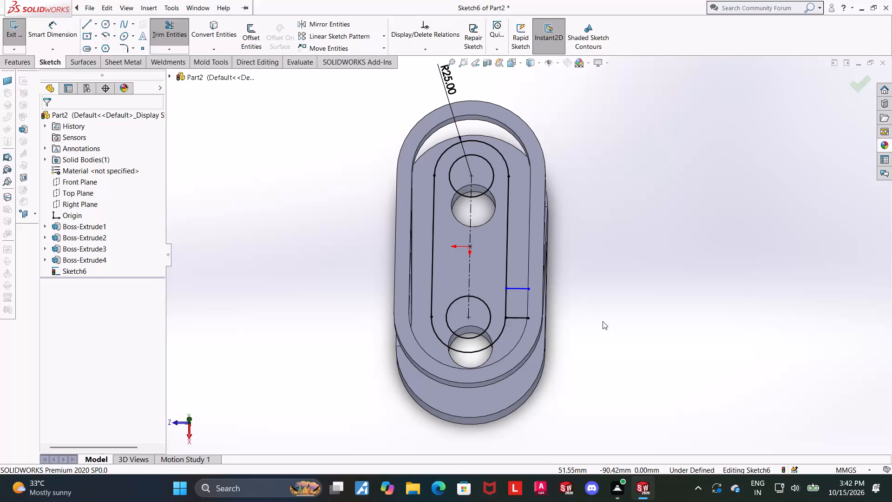
{"action": "key", "text": "Escape"}
{"action": "left_click", "coordinate": [506, 61]}
{"action": "left_click", "coordinate": [452, 323]}
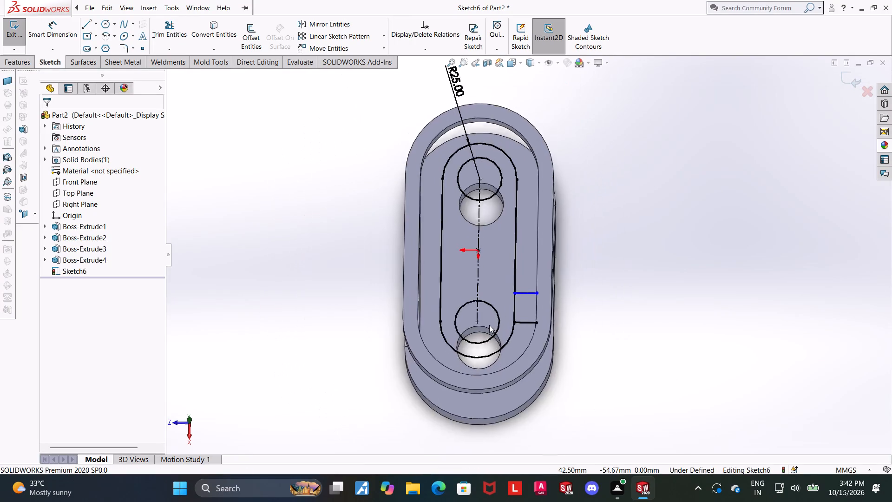
Dimension the spacing between the two short connecting lines as 25 mm.
{"action": "scroll", "coordinate": [699, 345], "scroll_direction": "down", "scroll_amount": 2}
{"action": "left_click", "coordinate": [66, 26]}
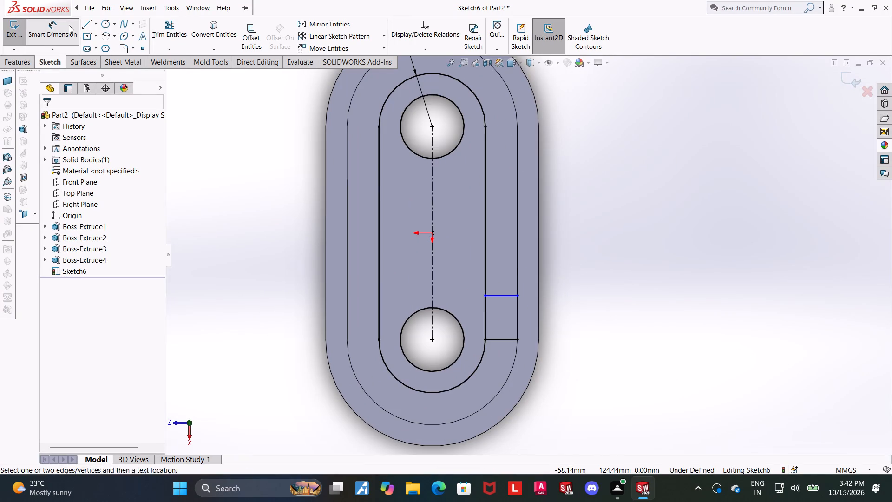
{"action": "left_click", "coordinate": [512, 340]}
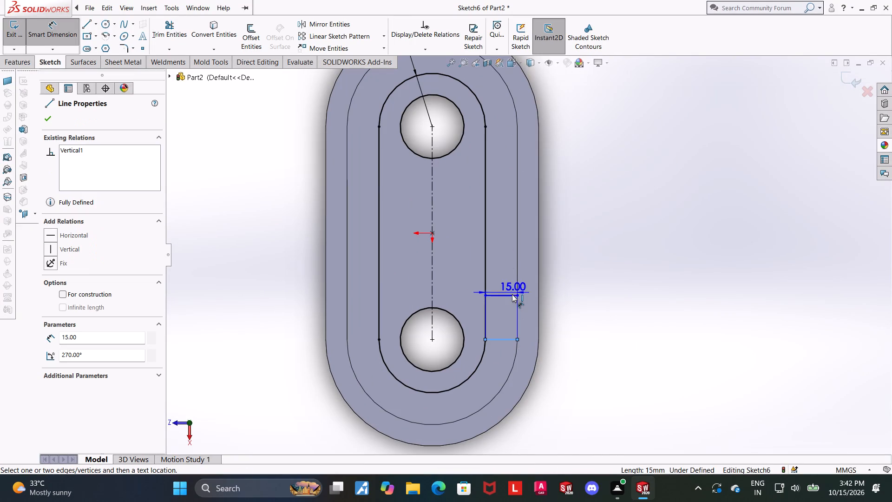
{"action": "left_click", "coordinate": [512, 294]}
{"action": "left_click", "coordinate": [569, 315]}
{"action": "type", "text": "25"}
{"action": "key", "text": "Return"}
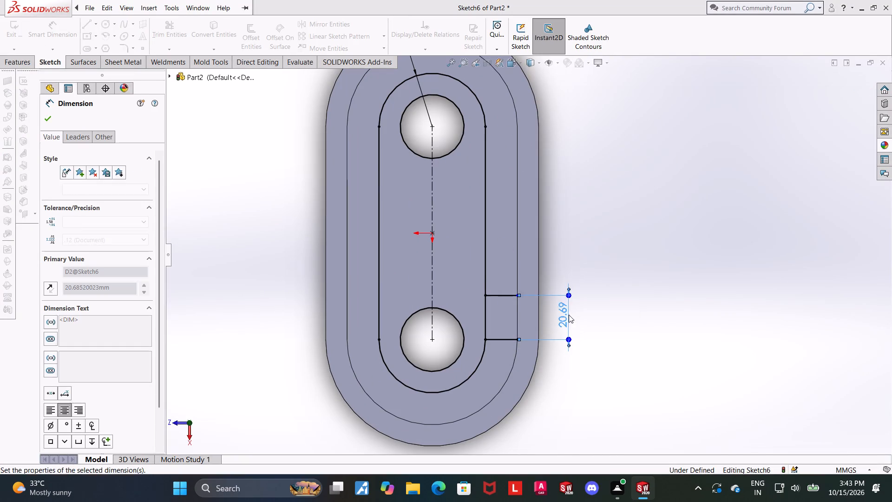
{"action": "key", "text": "Escape"}
{"action": "scroll", "coordinate": [571, 312], "scroll_direction": "down", "scroll_amount": 1}
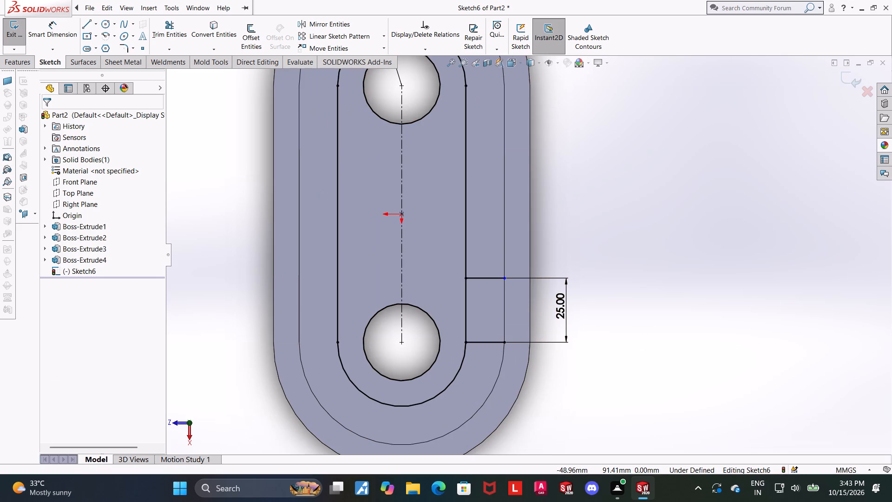
Close the rectangular tab with a line along the ring's inner edge joining the ends of the two connecting lines.
{"action": "left_click", "coordinate": [85, 23]}
{"action": "left_click", "coordinate": [504, 340]}
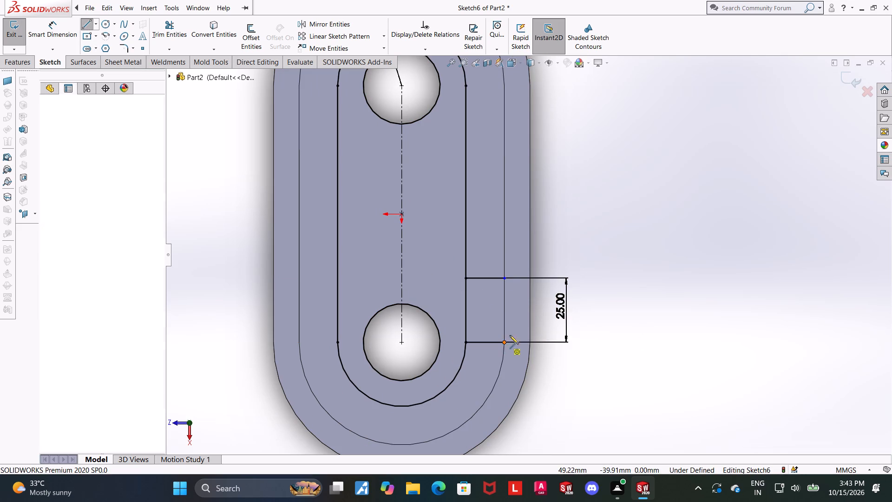
{"action": "left_click", "coordinate": [503, 277]}
{"action": "key", "text": "Escape"}
{"action": "key", "text": "Escape"}
{"action": "key", "text": "Escape"}
{"action": "key", "text": "Escape"}
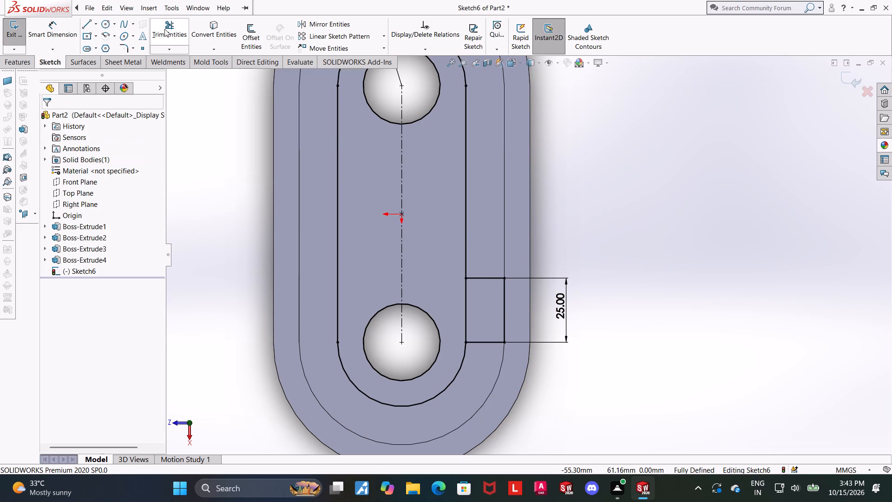
Trim the slot side segment between the two connecting lines so the tab opens into the slot, accepting loss of the slot entity.
{"action": "left_click", "coordinate": [164, 29]}
{"action": "left_click_drag", "start_coordinate": [484, 294], "coordinate": [447, 291]}
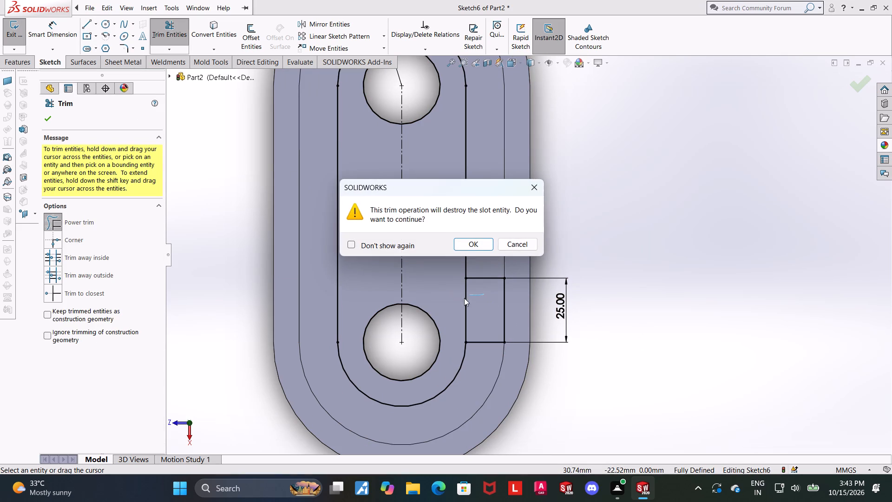
{"action": "left_click", "coordinate": [471, 245]}
{"action": "scroll", "coordinate": [472, 293], "scroll_direction": "down", "scroll_amount": 2}
{"action": "scroll", "coordinate": [467, 279], "scroll_direction": "up", "scroll_amount": 4}
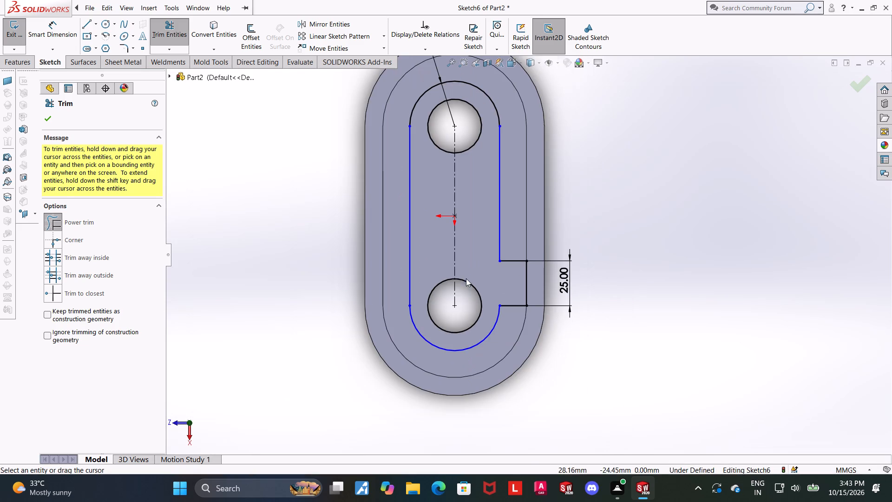
{"action": "key", "text": "Escape"}
{"action": "key", "text": "Escape"}
{"action": "scroll", "coordinate": [460, 290], "scroll_direction": "up", "scroll_amount": 2}
{"action": "scroll", "coordinate": [458, 282], "scroll_direction": "down", "scroll_amount": 2}
{"action": "key", "text": "Escape"}
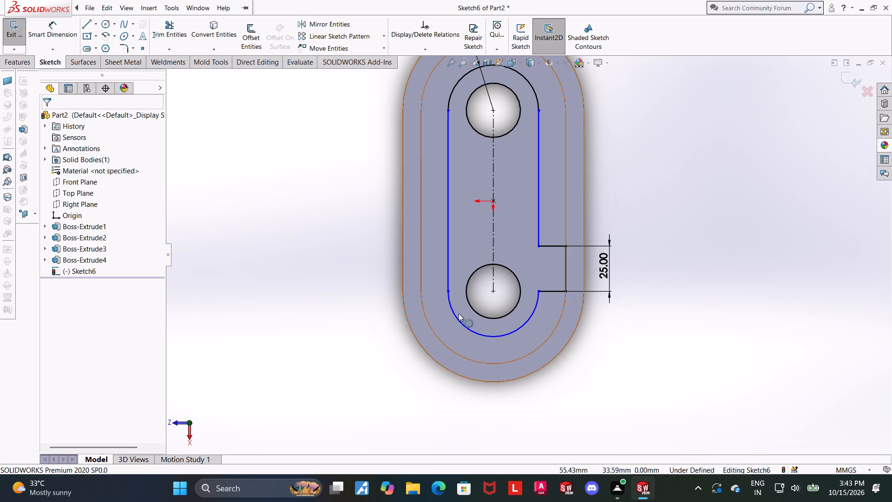
Make the slot's lower end arc concentric with the ring's lower inner edge.
{"action": "left_click", "coordinate": [488, 337], "text": "ctrl"}
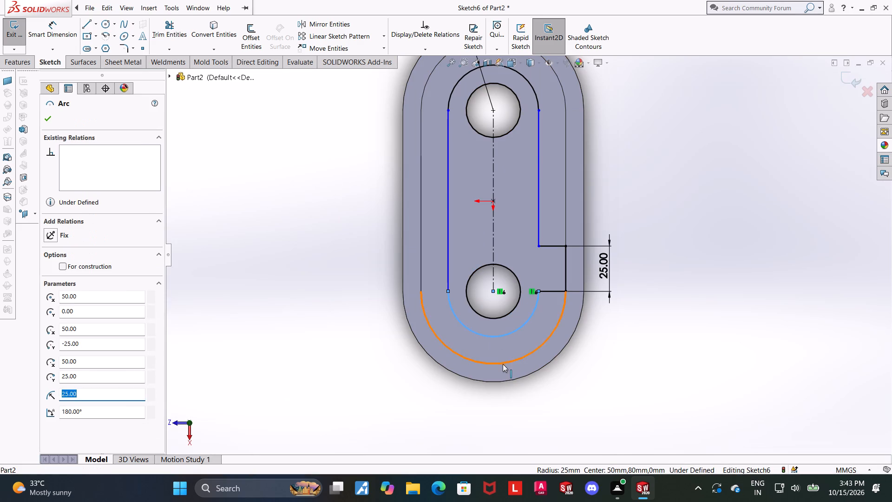
{"action": "left_click", "coordinate": [503, 364], "text": "ctrl"}
{"action": "left_click", "coordinate": [51, 309]}
{"action": "left_click", "coordinate": [740, 324]}
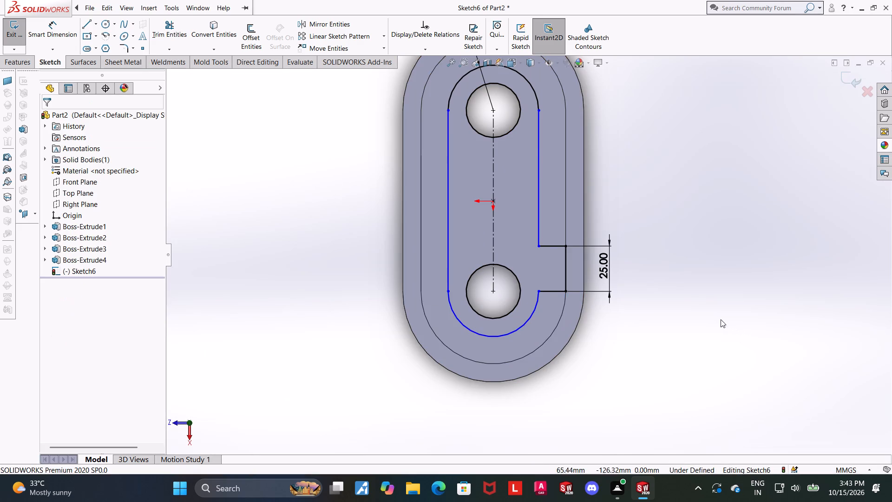
{"action": "scroll", "coordinate": [674, 234], "scroll_direction": "up", "scroll_amount": 2}
{"action": "scroll", "coordinate": [540, 112], "scroll_direction": "down", "scroll_amount": 2}
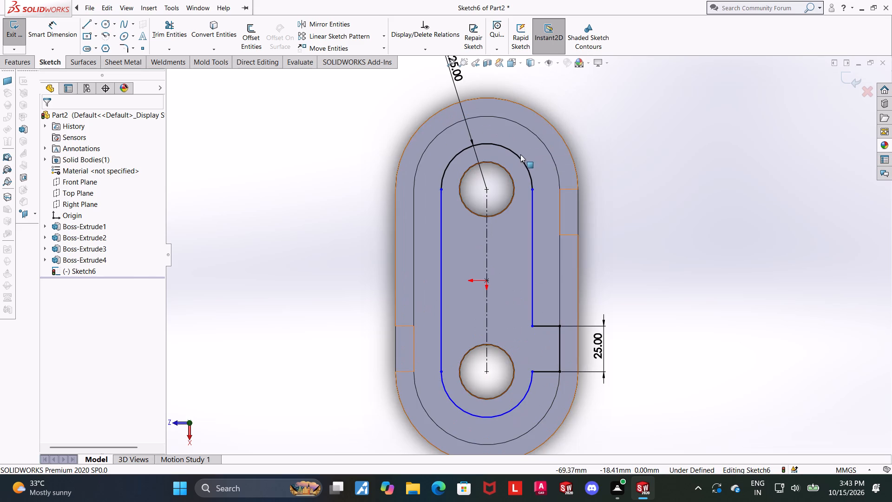
Make the slot's upper end arc concentric with the ring's upper inner edge.
{"action": "left_click", "coordinate": [518, 156], "text": "ctrl"}
{"action": "left_click", "coordinate": [539, 137], "text": "ctrl"}
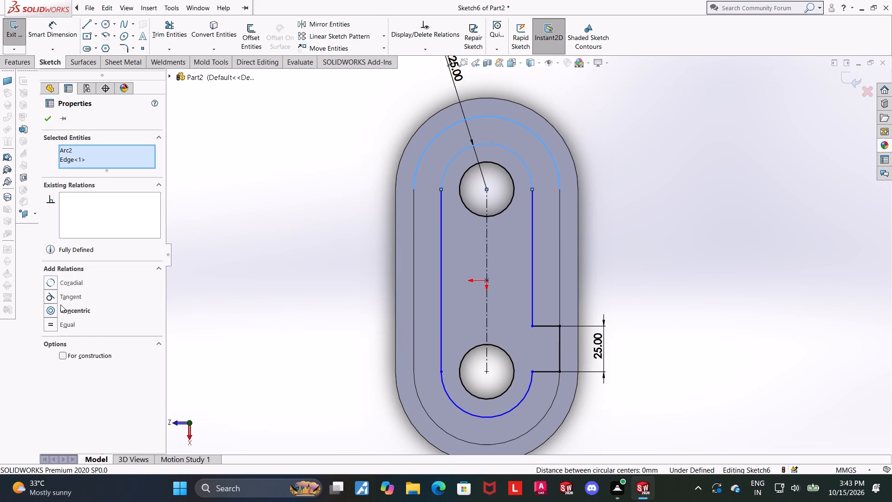
{"action": "left_click", "coordinate": [54, 306]}
{"action": "left_click", "coordinate": [614, 299]}
{"action": "scroll", "coordinate": [654, 300], "scroll_direction": "up", "scroll_amount": 2}
{"action": "scroll", "coordinate": [539, 360], "scroll_direction": "down", "scroll_amount": 1}
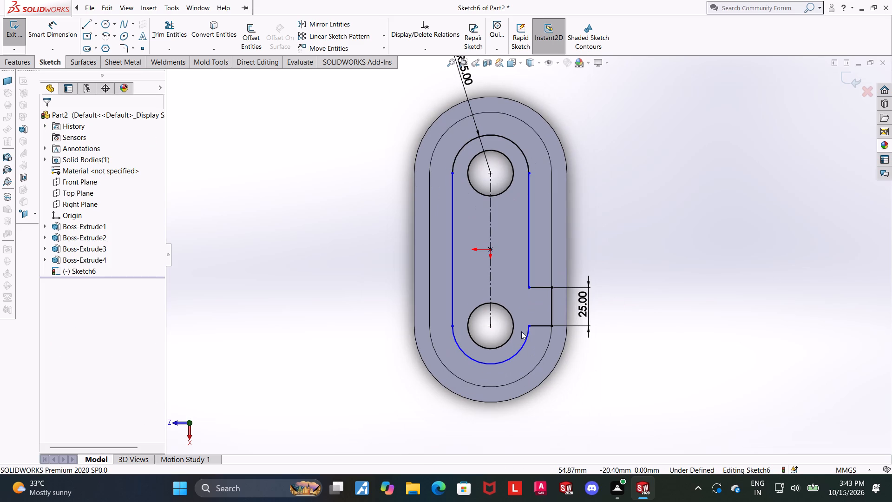
{"action": "key", "text": "Escape"}
{"action": "key", "text": "Escape"}
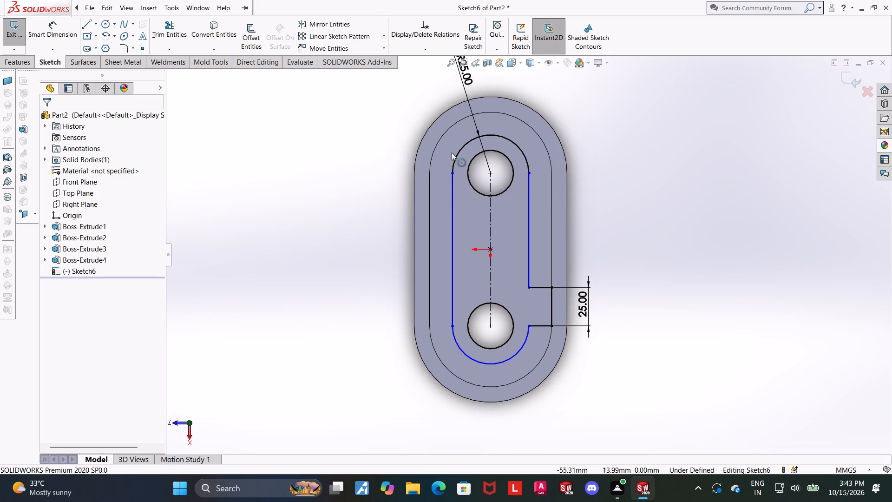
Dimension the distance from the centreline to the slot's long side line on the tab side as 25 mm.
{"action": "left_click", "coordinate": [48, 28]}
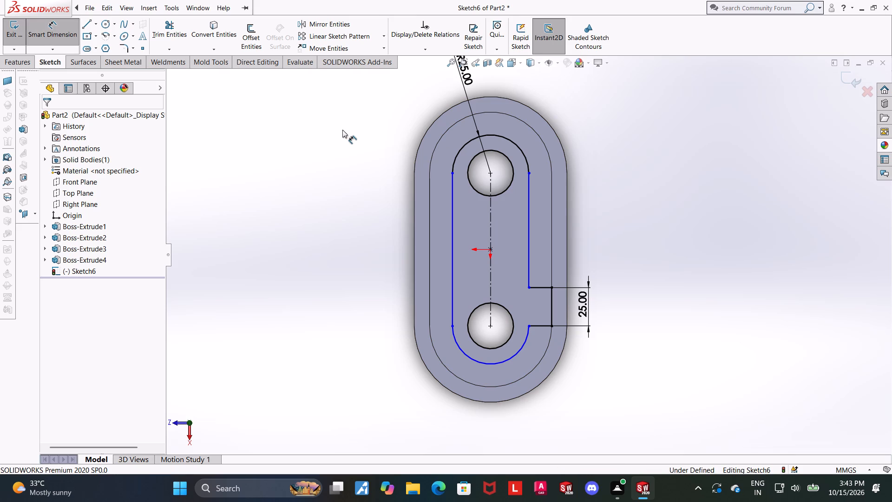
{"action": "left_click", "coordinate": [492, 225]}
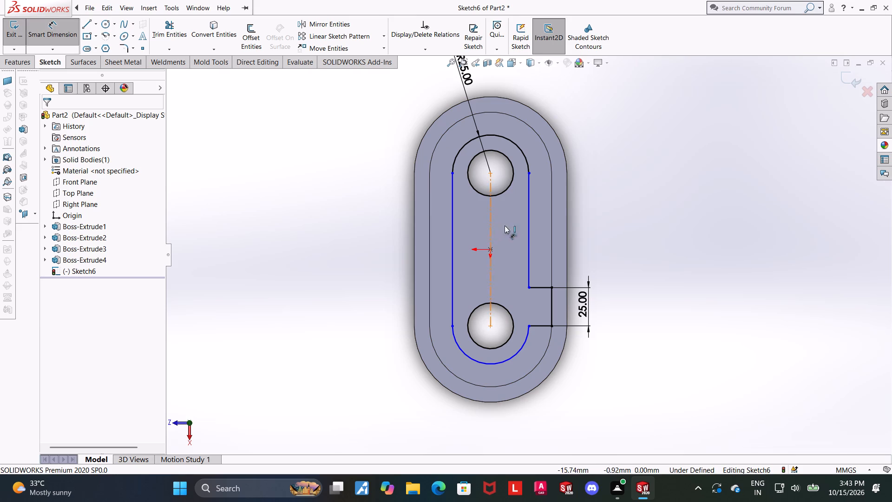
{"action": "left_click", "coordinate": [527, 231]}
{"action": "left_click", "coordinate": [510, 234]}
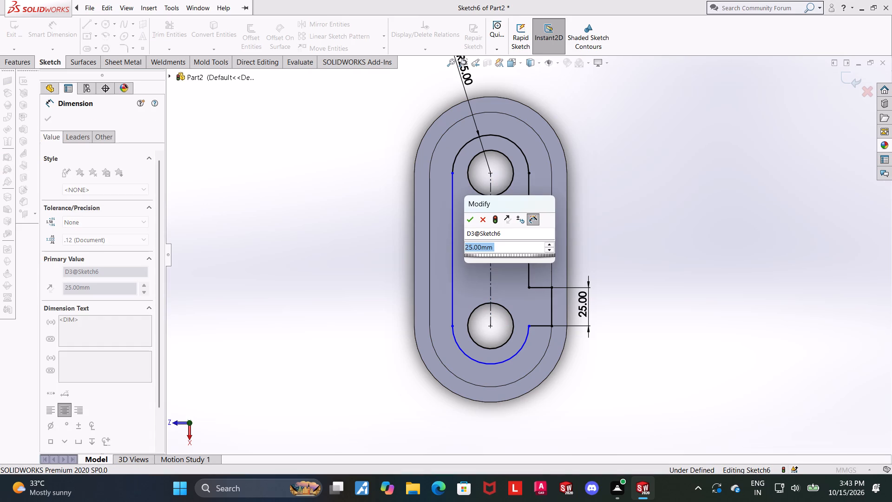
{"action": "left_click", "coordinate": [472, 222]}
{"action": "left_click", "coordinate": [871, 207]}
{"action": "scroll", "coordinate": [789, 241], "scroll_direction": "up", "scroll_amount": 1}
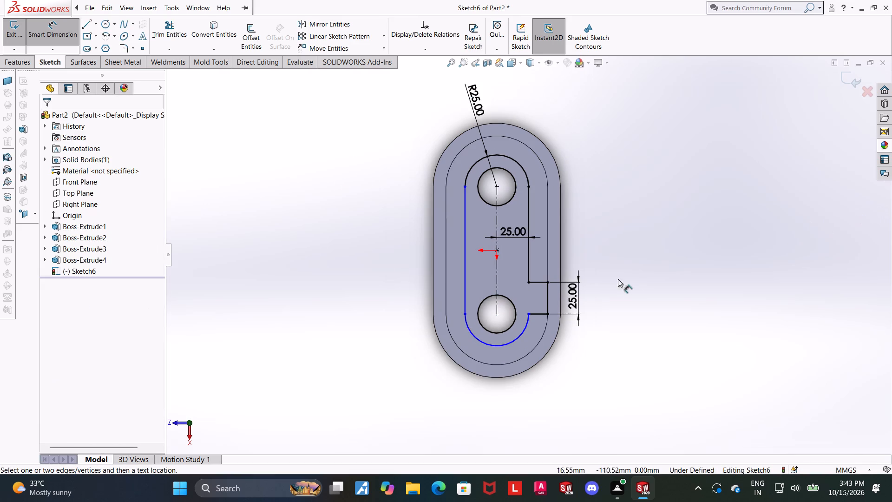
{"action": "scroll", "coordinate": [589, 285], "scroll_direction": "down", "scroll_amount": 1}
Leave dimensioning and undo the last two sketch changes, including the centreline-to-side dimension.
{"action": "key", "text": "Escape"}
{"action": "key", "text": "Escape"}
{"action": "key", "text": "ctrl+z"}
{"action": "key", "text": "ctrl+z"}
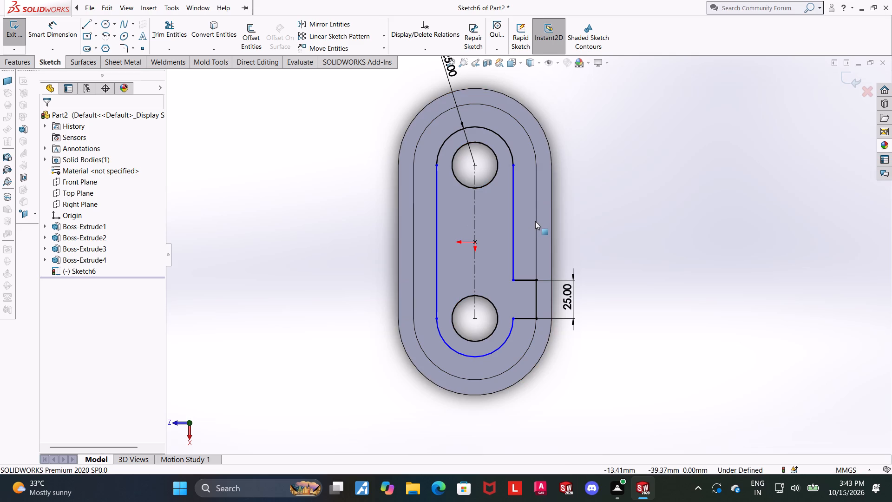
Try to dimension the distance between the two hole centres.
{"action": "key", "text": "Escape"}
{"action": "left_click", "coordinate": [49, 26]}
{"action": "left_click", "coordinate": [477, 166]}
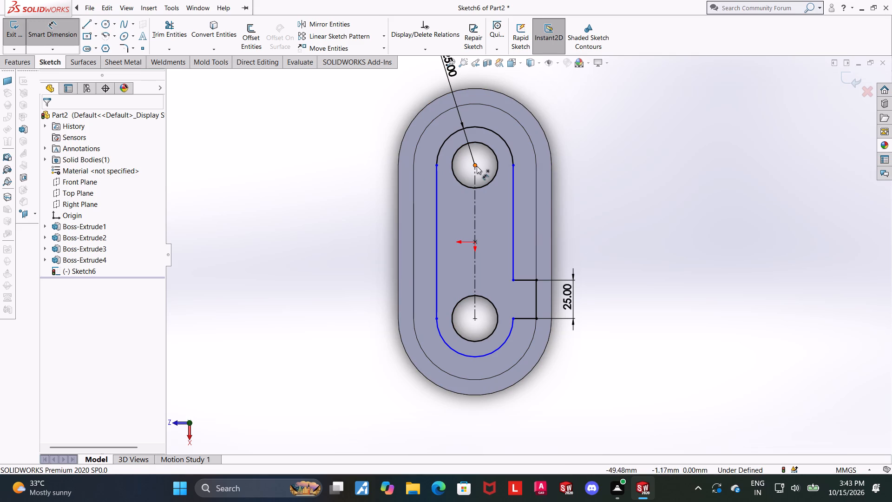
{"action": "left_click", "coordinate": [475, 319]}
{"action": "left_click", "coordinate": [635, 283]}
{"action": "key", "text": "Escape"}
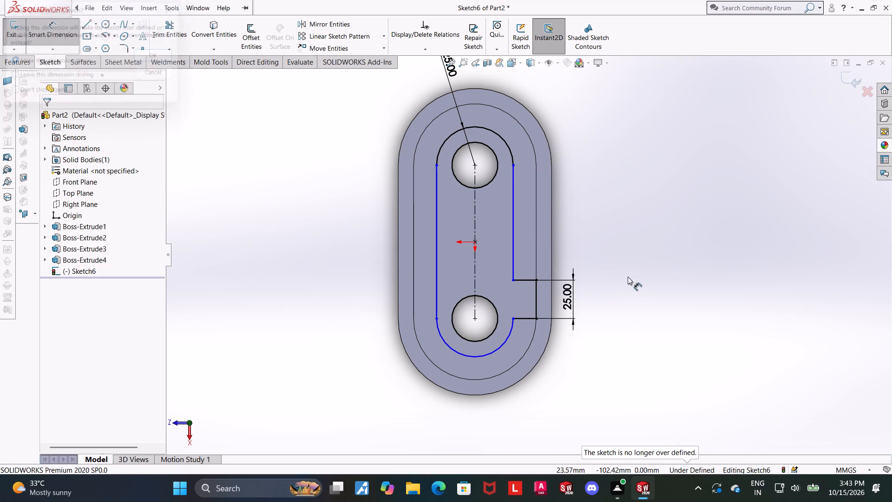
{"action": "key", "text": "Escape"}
Dimension the distance from the centreline to the slot's side line above the existing tab as 25 mm.
{"action": "left_click", "coordinate": [476, 218]}
{"action": "left_click", "coordinate": [512, 221]}
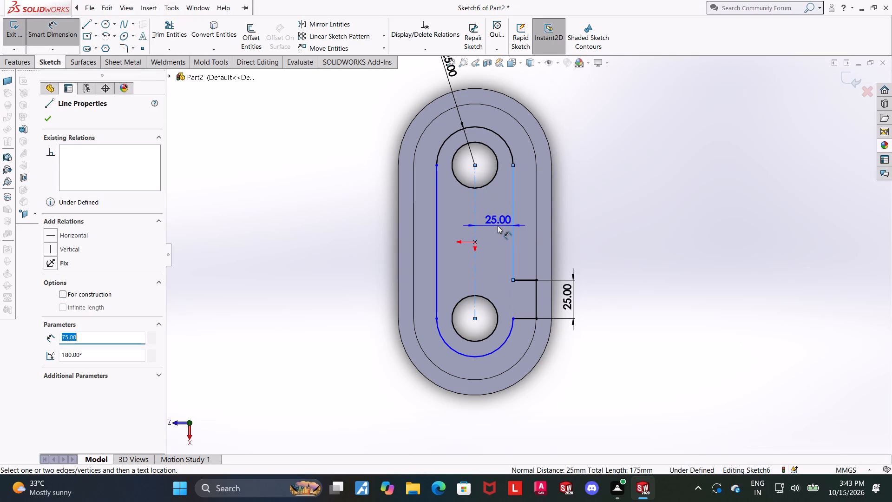
{"action": "left_click", "coordinate": [498, 225]}
{"action": "left_click", "coordinate": [460, 212]}
{"action": "key", "text": "Escape"}
{"action": "scroll", "coordinate": [466, 191], "scroll_direction": "down", "scroll_amount": 1}
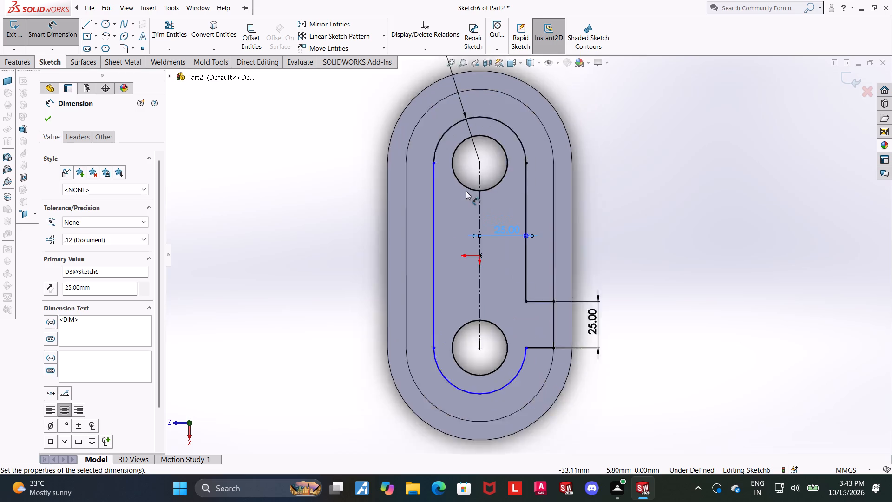
{"action": "scroll", "coordinate": [466, 191], "scroll_direction": "down", "scroll_amount": 2}
{"action": "key", "text": "Escape"}
{"action": "key", "text": "Escape"}
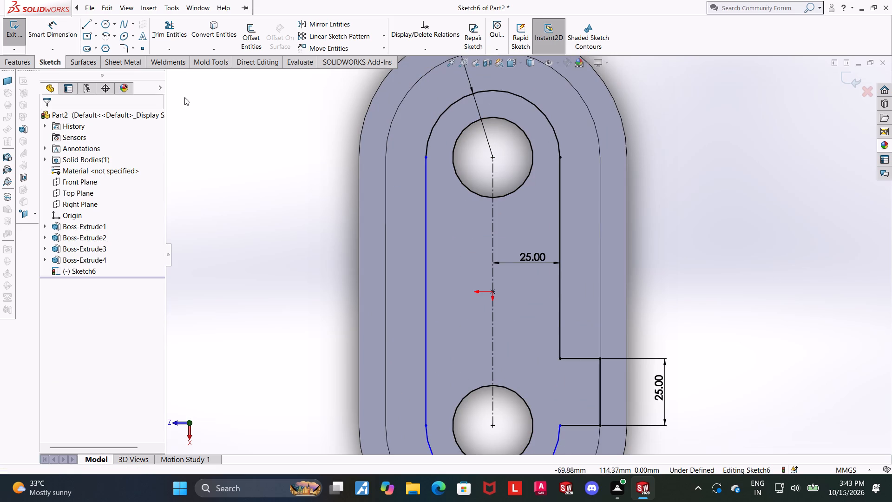
Draw a second tab beside the upper hole, about 15 by 15 mm, from the opposite slot side to the ring's inner edge and back.
{"action": "left_click", "coordinate": [90, 24]}
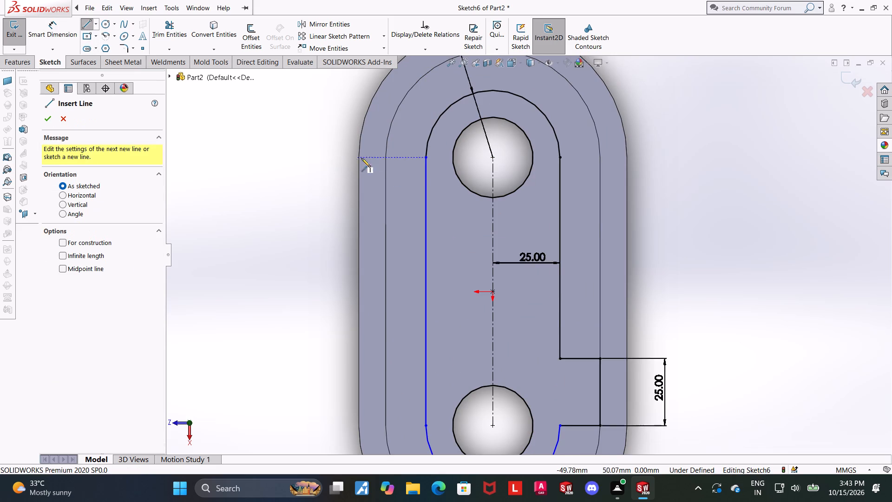
{"action": "left_click", "coordinate": [426, 158]}
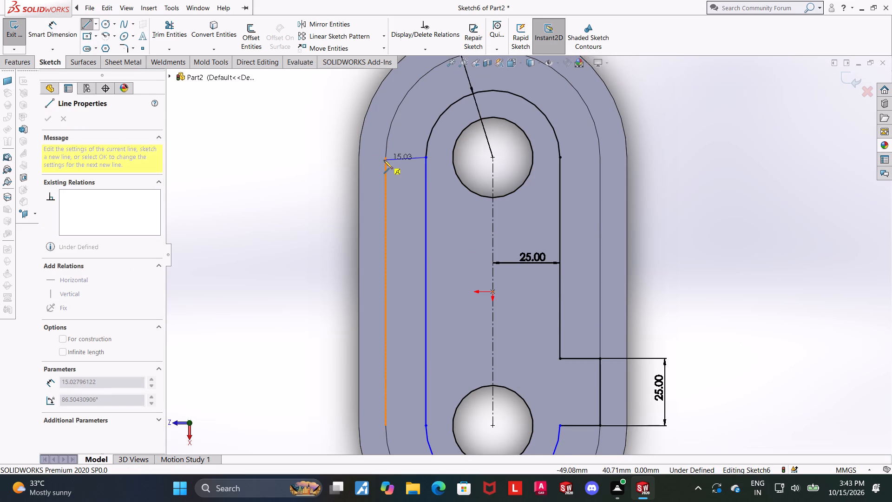
{"action": "left_click", "coordinate": [387, 157]}
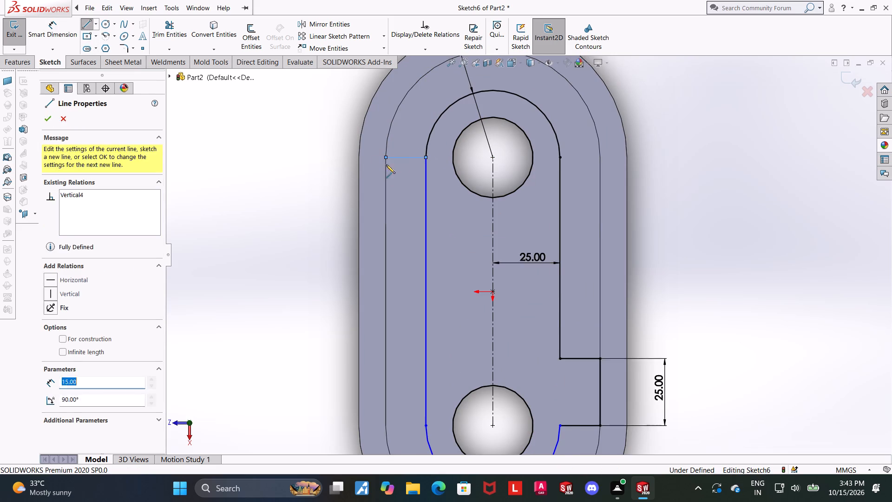
{"action": "left_click", "coordinate": [385, 198]}
{"action": "left_click", "coordinate": [424, 200]}
{"action": "key", "text": "Escape"}
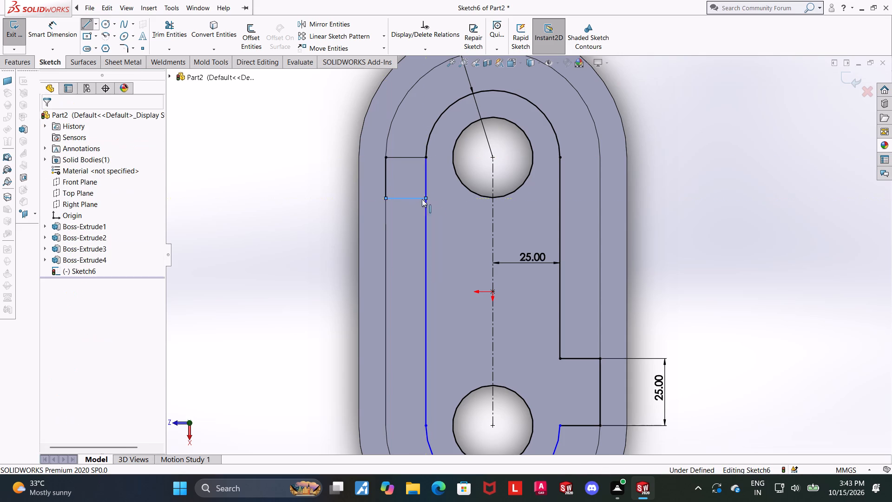
{"action": "key", "text": "Escape"}
{"action": "key", "text": "Escape"}
Dimension the new tab's edge along the ring's inner edge as 25 mm.
{"action": "left_click", "coordinate": [59, 33]}
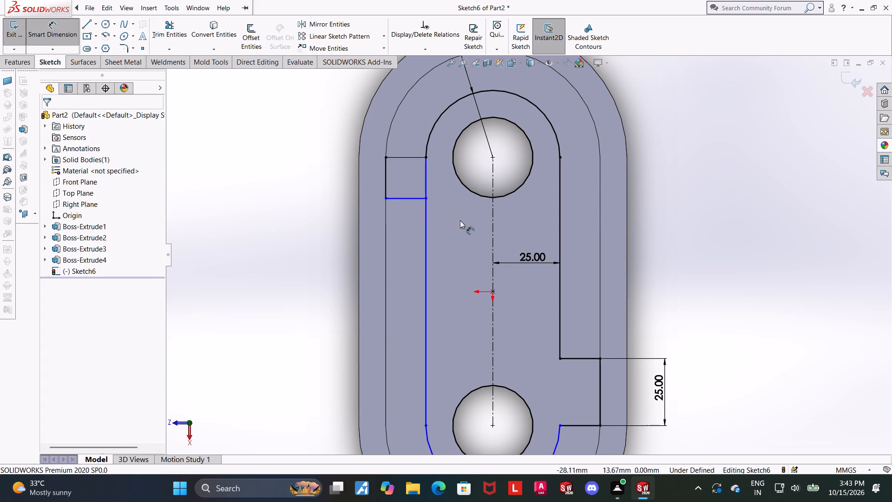
{"action": "left_click", "coordinate": [382, 175]}
{"action": "left_click", "coordinate": [384, 176]}
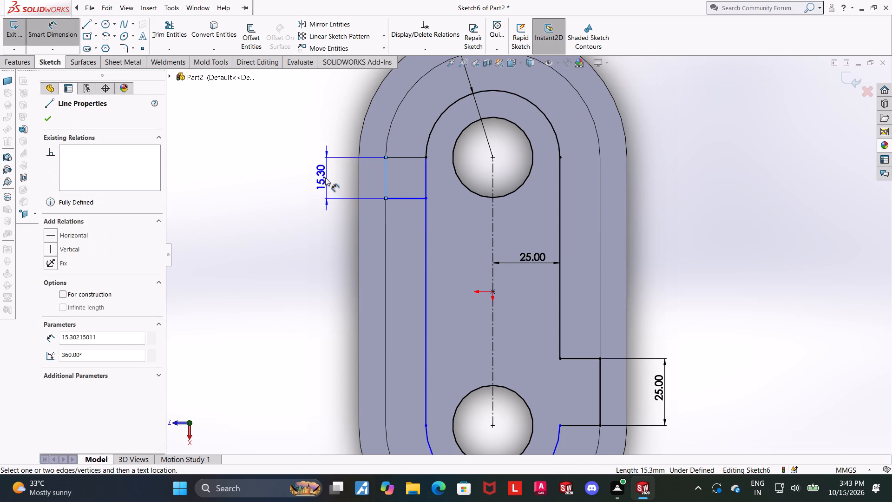
{"action": "left_click", "coordinate": [325, 178]}
{"action": "type", "text": "25"}
{"action": "key", "text": "Return"}
{"action": "key", "text": "Escape"}
{"action": "key", "text": "Escape"}
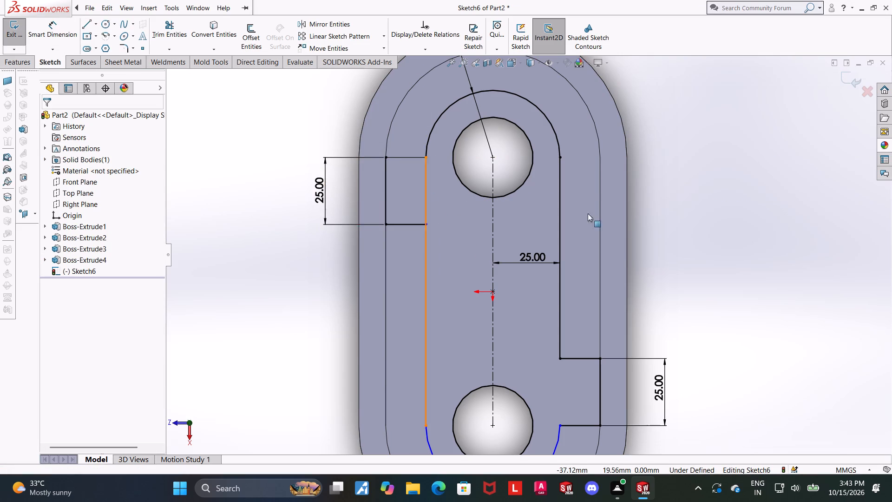
Trim the slot side segment between the new tab's two connecting lines so the tab opens into the slot.
{"action": "scroll", "coordinate": [613, 256], "scroll_direction": "up", "scroll_amount": 2}
{"action": "scroll", "coordinate": [554, 251], "scroll_direction": "down", "scroll_amount": 2}
{"action": "left_click", "coordinate": [165, 30]}
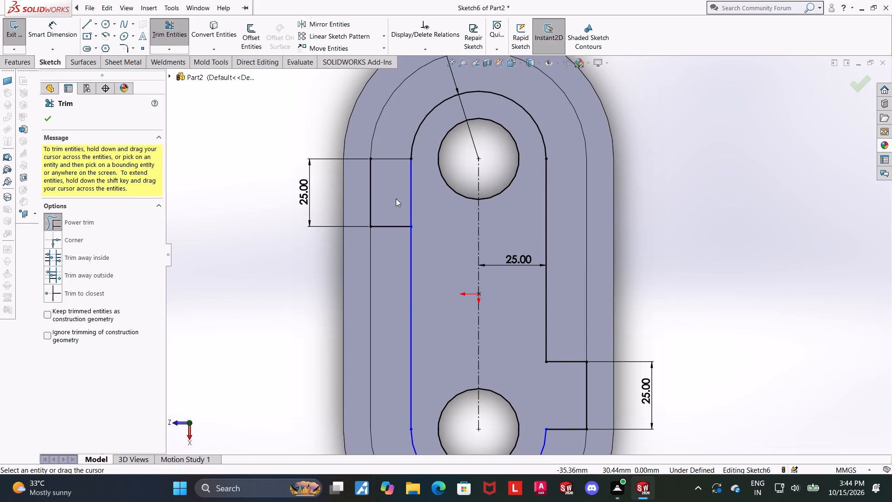
{"action": "left_click_drag", "start_coordinate": [396, 198], "coordinate": [444, 194]}
{"action": "scroll", "coordinate": [432, 201], "scroll_direction": "up", "scroll_amount": 4}
{"action": "scroll", "coordinate": [504, 373], "scroll_direction": "down", "scroll_amount": 2}
{"action": "key", "text": "Escape"}
{"action": "key", "text": "Escape"}
{"action": "key", "text": "Escape"}
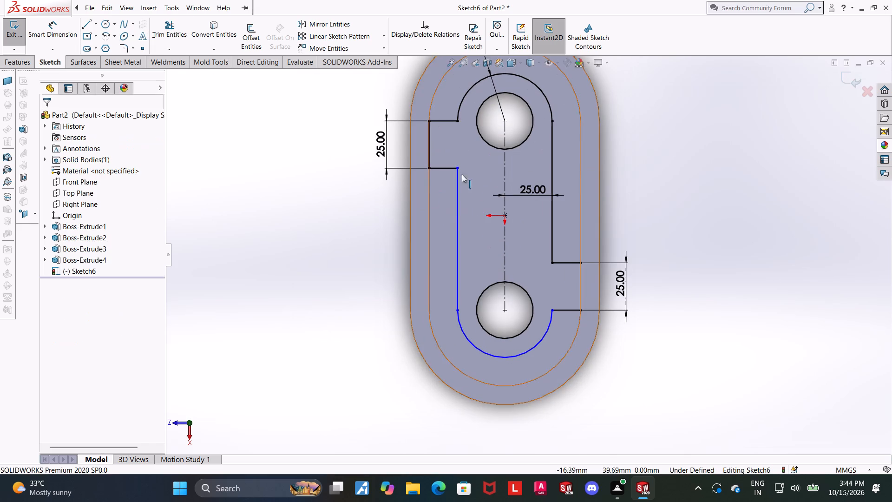
{"action": "scroll", "coordinate": [588, 231], "scroll_direction": "up", "scroll_amount": 2}
{"action": "scroll", "coordinate": [642, 256], "scroll_direction": "down", "scroll_amount": 2}
{"action": "key", "text": "Escape"}
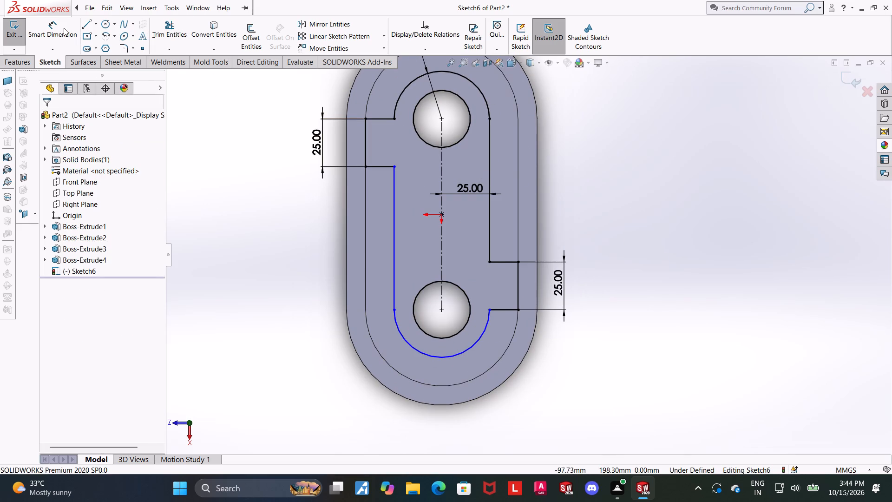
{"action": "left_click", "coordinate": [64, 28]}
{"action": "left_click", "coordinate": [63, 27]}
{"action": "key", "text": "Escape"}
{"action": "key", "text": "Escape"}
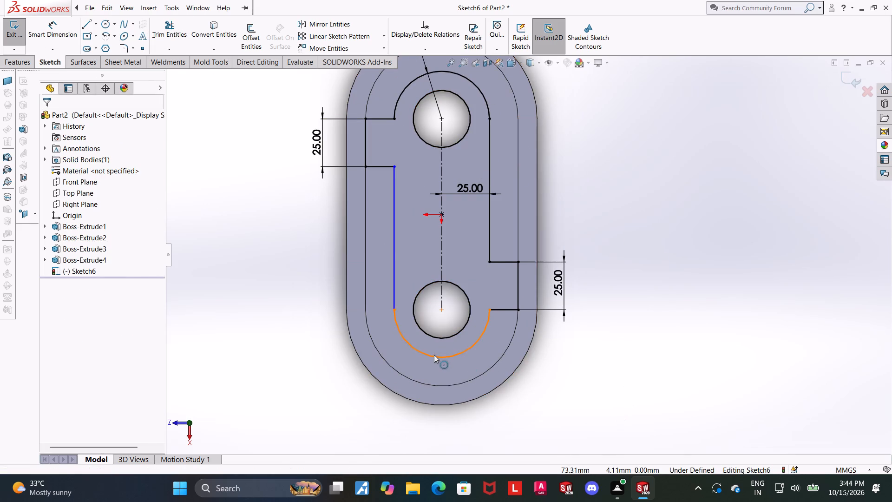
Apply the concentric relation again between the slot's lower end arc and the ring's lower inner edge.
{"action": "left_click", "coordinate": [434, 355]}
{"action": "left_click", "coordinate": [427, 385], "text": "ctrl"}
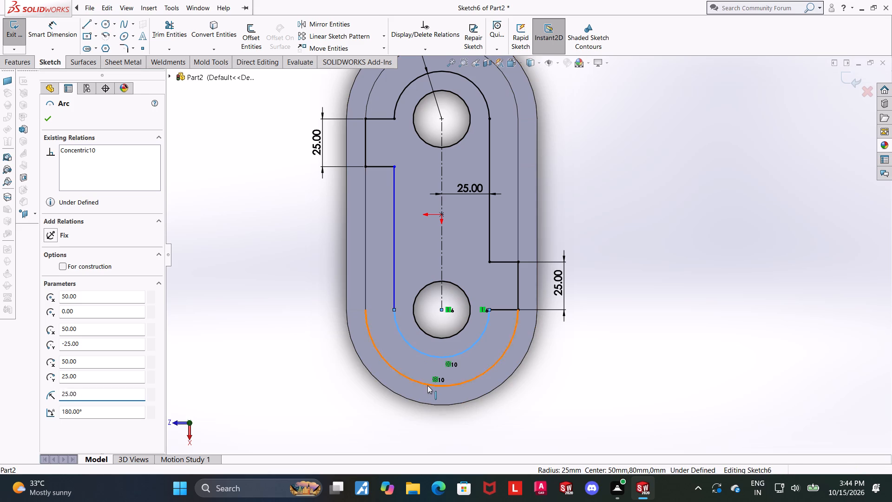
{"action": "left_click", "coordinate": [49, 311]}
{"action": "left_click", "coordinate": [693, 329]}
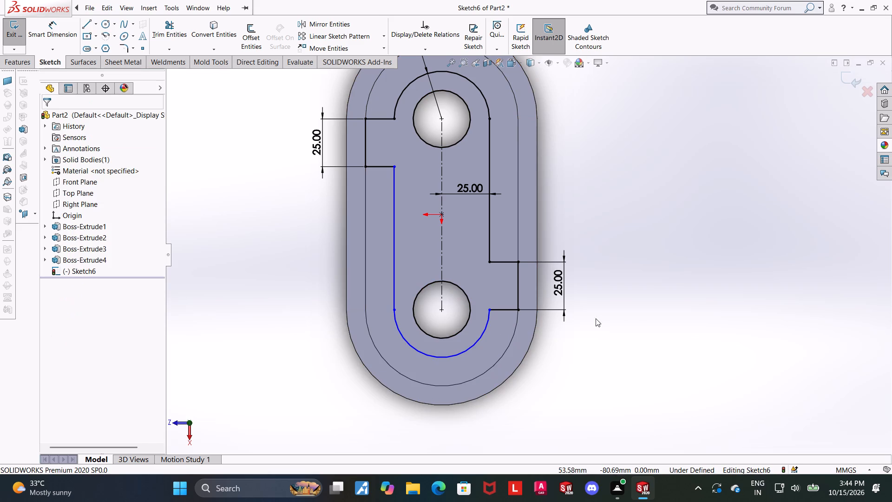
{"action": "scroll", "coordinate": [581, 319], "scroll_direction": "up", "scroll_amount": 1}
{"action": "scroll", "coordinate": [434, 238], "scroll_direction": "down", "scroll_amount": 1}
{"action": "key", "text": "Escape"}
{"action": "key", "text": "Escape"}
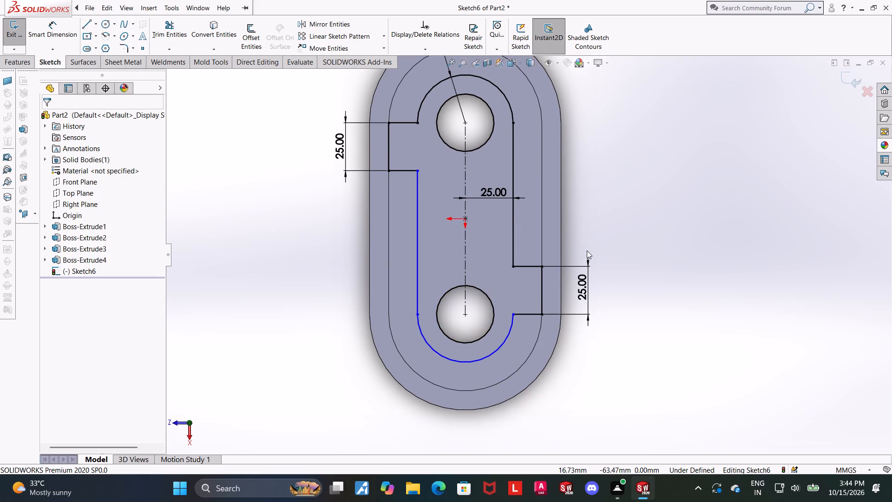
Examine the sketch against the ring, webs and base plate from an angle, and return to the view facing the sketch.
{"action": "scroll", "coordinate": [587, 251], "scroll_direction": "up", "scroll_amount": 1}
{"action": "scroll", "coordinate": [570, 199], "scroll_direction": "down", "scroll_amount": 1}
{"action": "scroll", "coordinate": [529, 229], "scroll_direction": "down", "scroll_amount": 1}
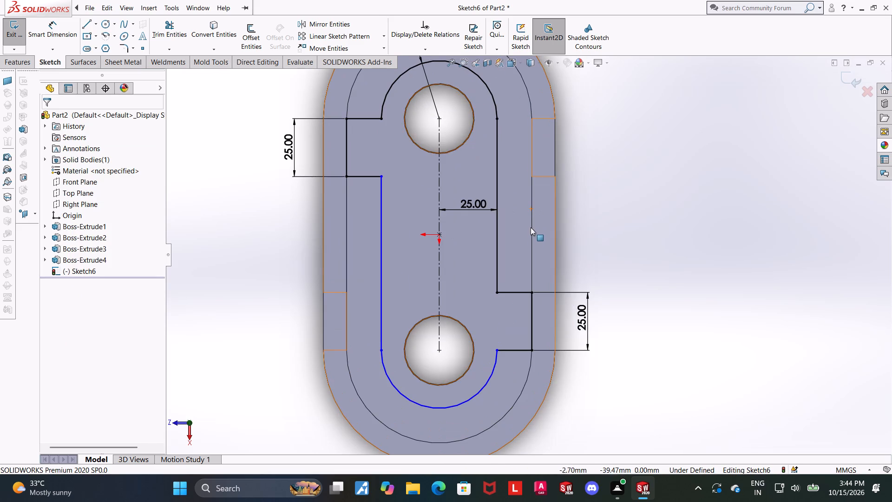
{"action": "middle_click_drag", "start_coordinate": [610, 243], "coordinate": [639, 194]}
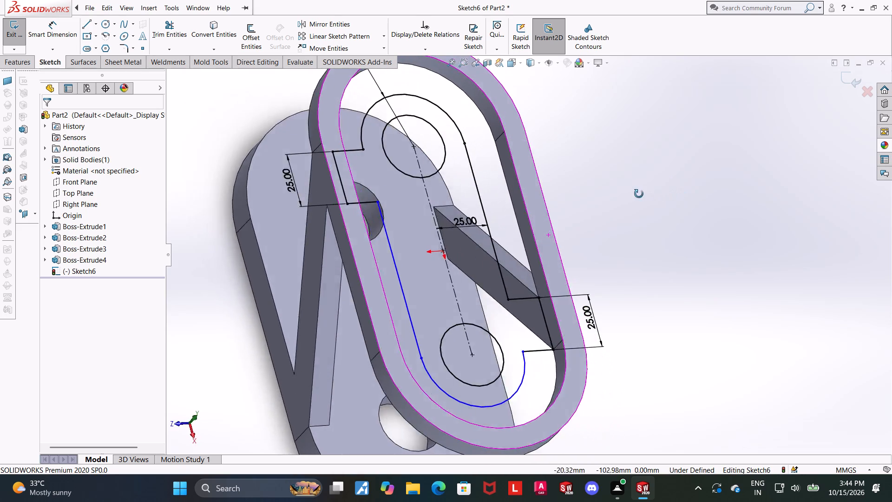
{"action": "middle_click_drag", "start_coordinate": [639, 194], "coordinate": [614, 203]}
{"action": "scroll", "coordinate": [510, 123], "scroll_direction": "up", "scroll_amount": 2}
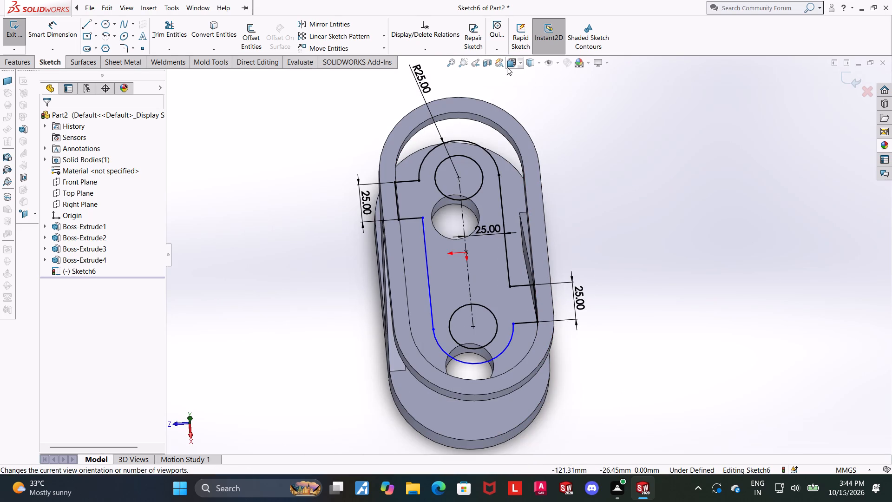
{"action": "left_click", "coordinate": [507, 66]}
{"action": "left_click", "coordinate": [433, 283]}
Switch the display style to Hidden Lines Visible.
{"action": "left_click", "coordinate": [535, 58]}
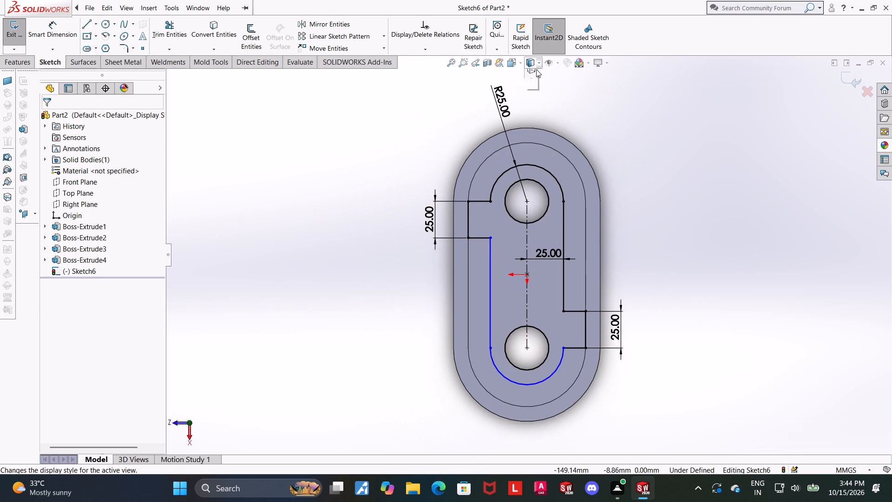
{"action": "left_click", "coordinate": [534, 115]}
{"action": "left_click", "coordinate": [725, 286]}
{"action": "scroll", "coordinate": [585, 349], "scroll_direction": "down", "scroll_amount": 2}
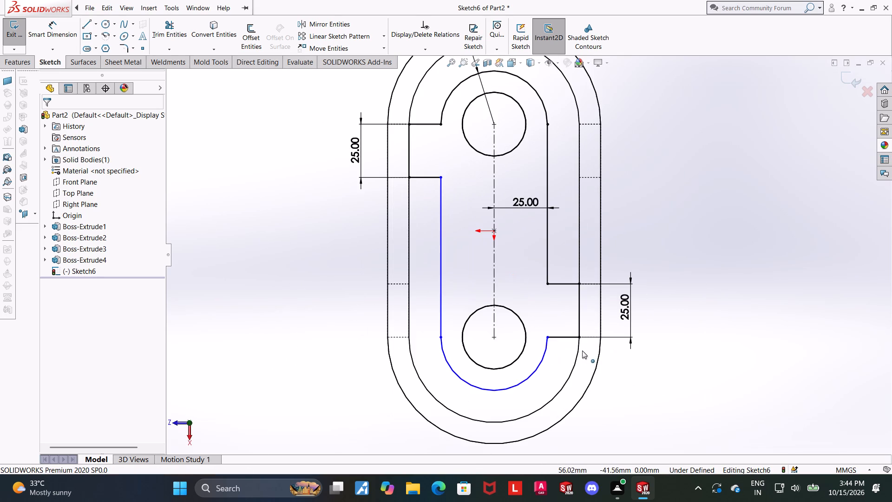
Add a tangent relation between the inner slot's lower end arc and its long left side line.
{"action": "scroll", "coordinate": [639, 367], "scroll_direction": "up", "scroll_amount": 1}
{"action": "key", "text": "Escape"}
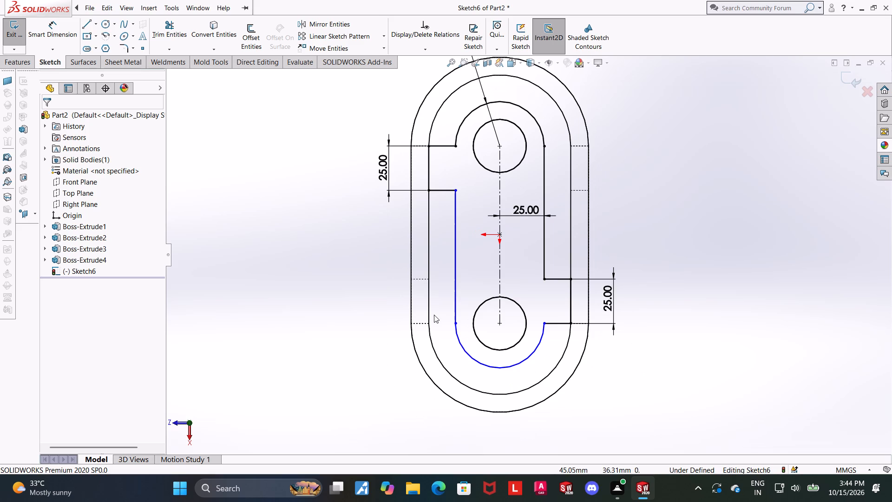
{"action": "left_click", "coordinate": [457, 329], "text": "ctrl"}
{"action": "left_click", "coordinate": [455, 311], "text": "ctrl"}
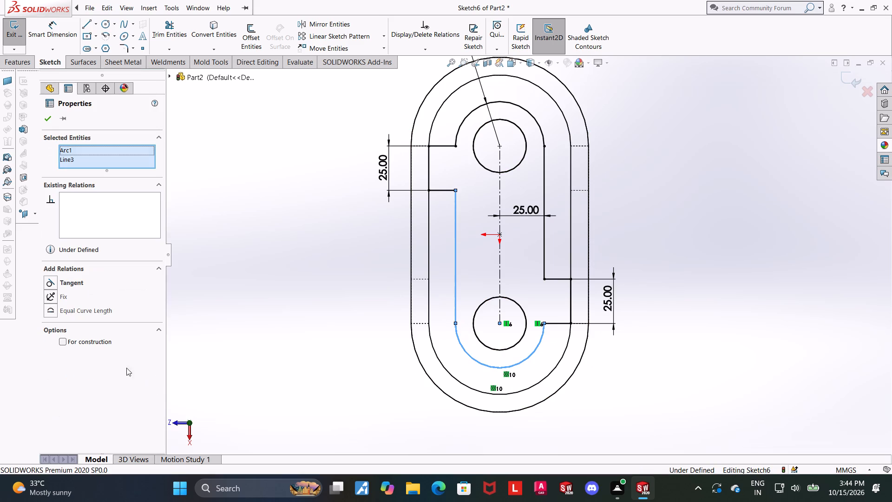
{"action": "left_click", "coordinate": [50, 288]}
{"action": "left_click", "coordinate": [334, 322]}
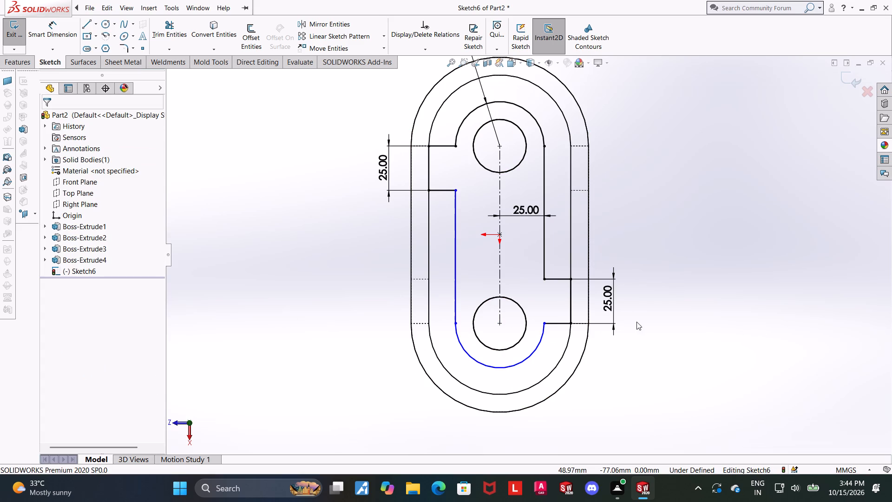
Add a parallel relation between the inner slot's two long side lines.
{"action": "scroll", "coordinate": [636, 322], "scroll_direction": "down", "scroll_amount": 1}
{"action": "left_click", "coordinate": [636, 332]}
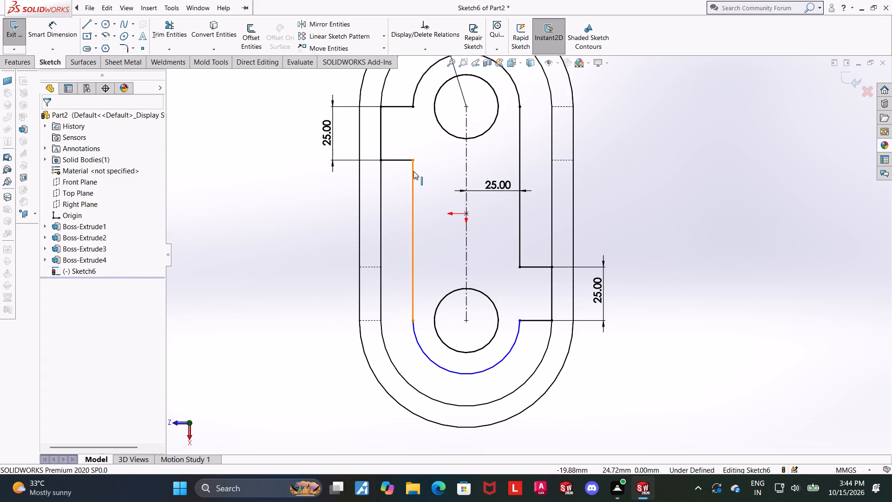
{"action": "left_click", "coordinate": [413, 171], "text": "ctrl"}
{"action": "left_click", "coordinate": [519, 211], "text": "ctrl"}
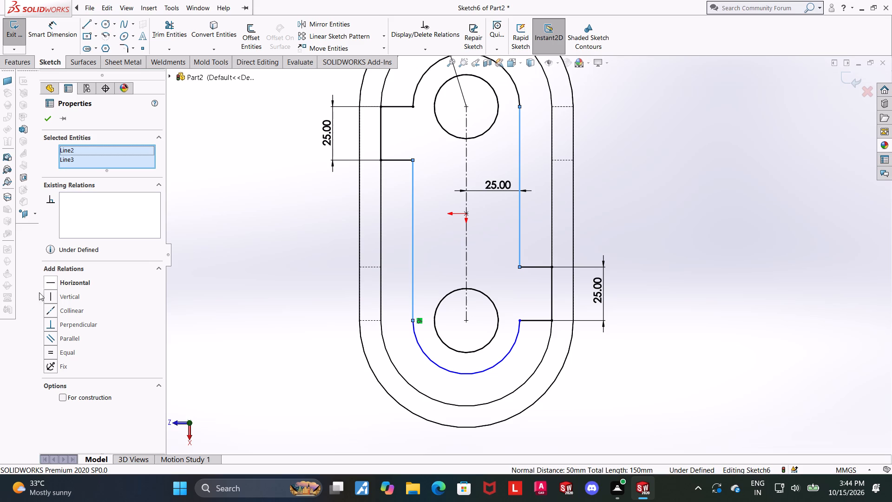
{"action": "left_click", "coordinate": [55, 335]}
{"action": "left_click", "coordinate": [309, 262]}
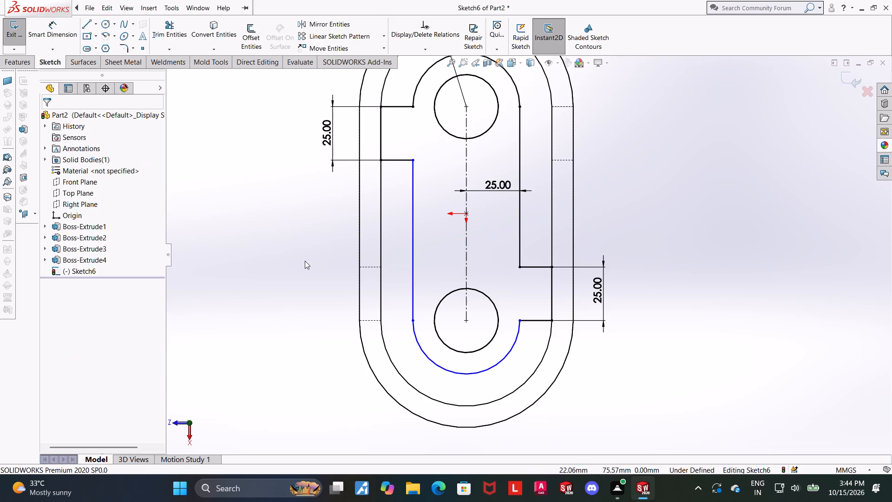
Dimension the inner slot's left side line to the vertical centreline at 25 mm.
{"action": "key", "text": "Escape"}
{"action": "left_click", "coordinate": [52, 30]}
{"action": "left_click", "coordinate": [413, 224]}
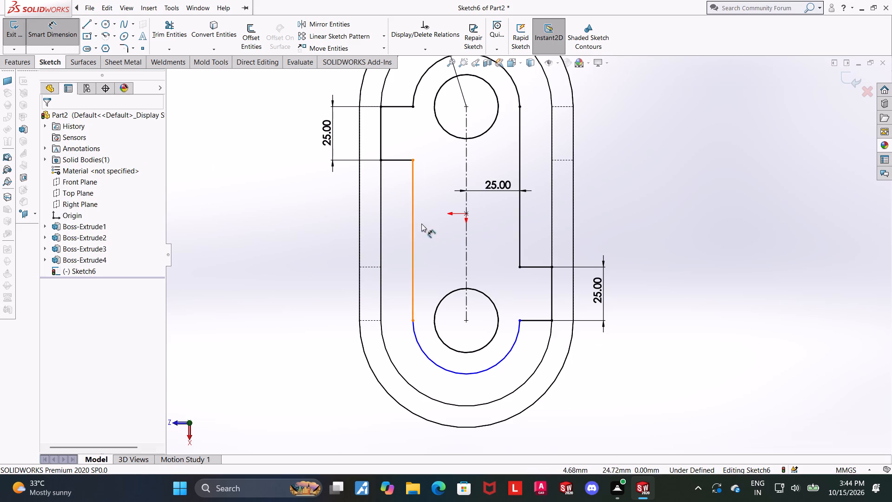
{"action": "left_click", "coordinate": [468, 234]}
{"action": "left_click", "coordinate": [432, 256]}
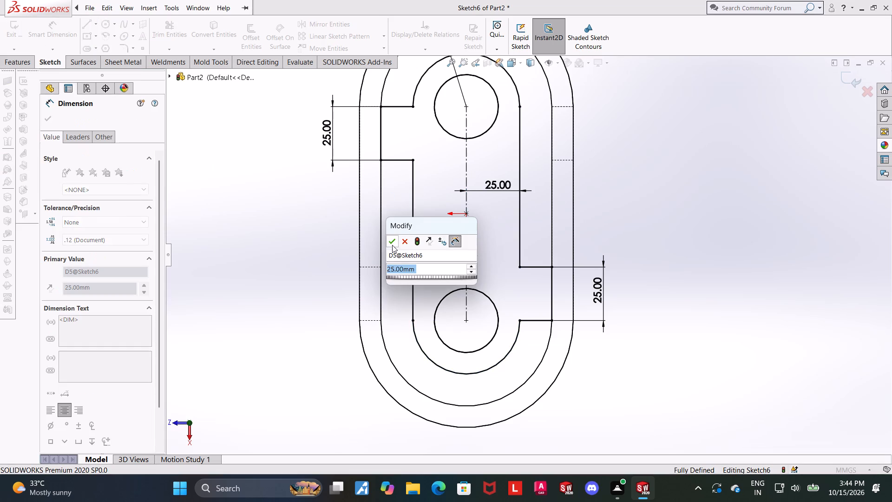
{"action": "left_click", "coordinate": [388, 243]}
{"action": "left_click", "coordinate": [640, 211]}
{"action": "scroll", "coordinate": [638, 212], "scroll_direction": "up", "scroll_amount": 1}
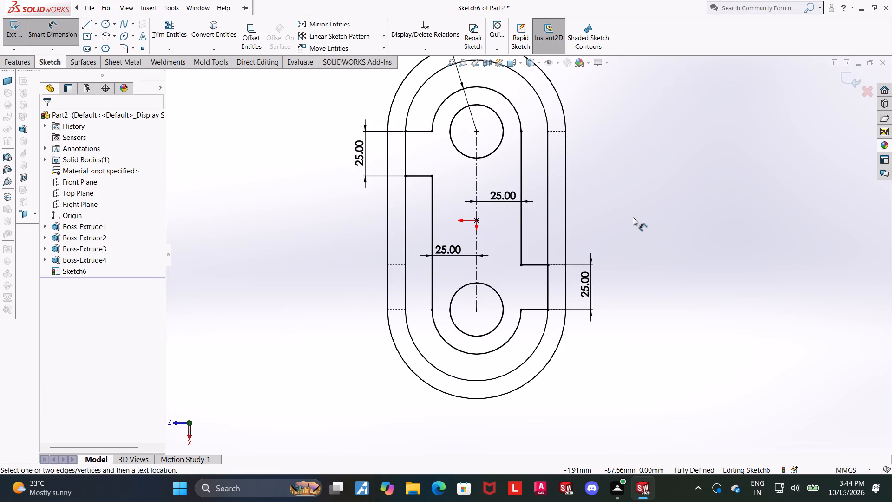
{"action": "scroll", "coordinate": [621, 215], "scroll_direction": "up", "scroll_amount": 3}
{"action": "scroll", "coordinate": [551, 146], "scroll_direction": "down", "scroll_amount": 1}
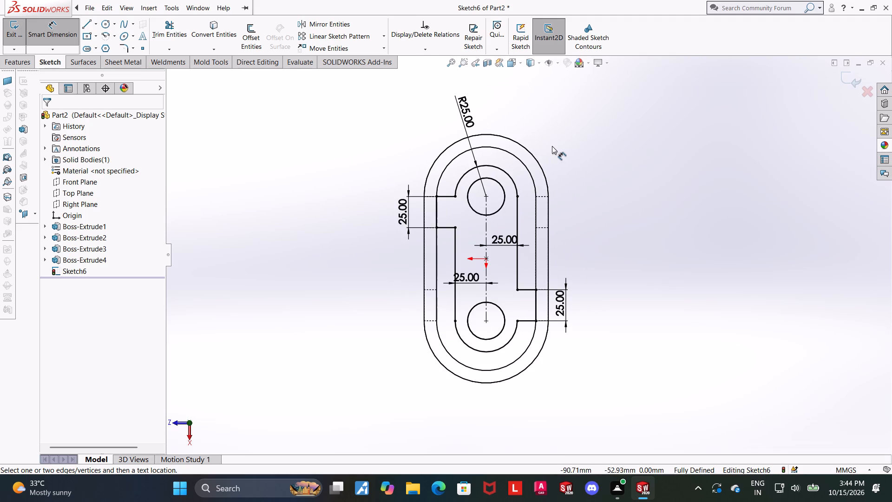
{"action": "scroll", "coordinate": [553, 195], "scroll_direction": "down", "scroll_amount": 2}
{"action": "key", "text": "Escape"}
{"action": "scroll", "coordinate": [572, 231], "scroll_direction": "up", "scroll_amount": 3}
{"action": "scroll", "coordinate": [475, 317], "scroll_direction": "down", "scroll_amount": 3}
{"action": "key", "text": "Escape"}
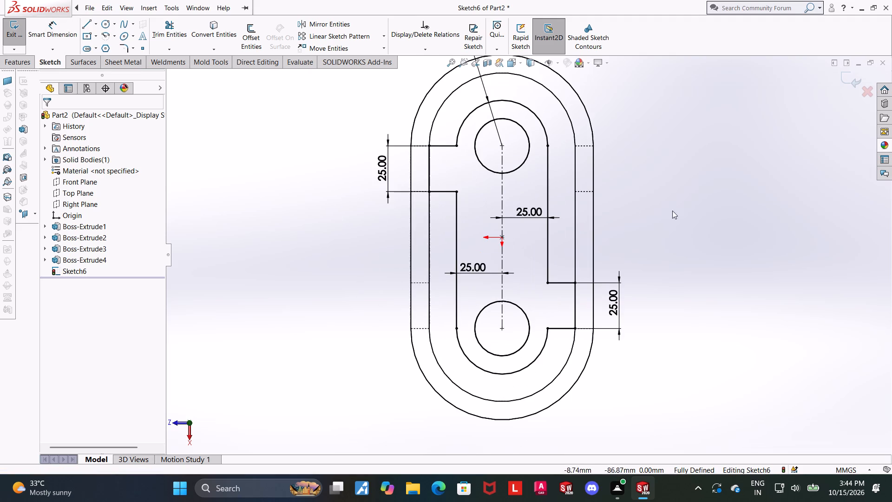
Exit the slot sketch and switch the display style to Shaded With Edges.
{"action": "left_click", "coordinate": [860, 76]}
{"action": "middle_click_drag", "start_coordinate": [697, 249], "coordinate": [706, 155]}
{"action": "scroll", "coordinate": [706, 155], "scroll_direction": "up", "scroll_amount": 3}
{"action": "scroll", "coordinate": [637, 124], "scroll_direction": "down", "scroll_amount": 3}
{"action": "left_click", "coordinate": [533, 58]}
{"action": "left_click", "coordinate": [528, 76]}
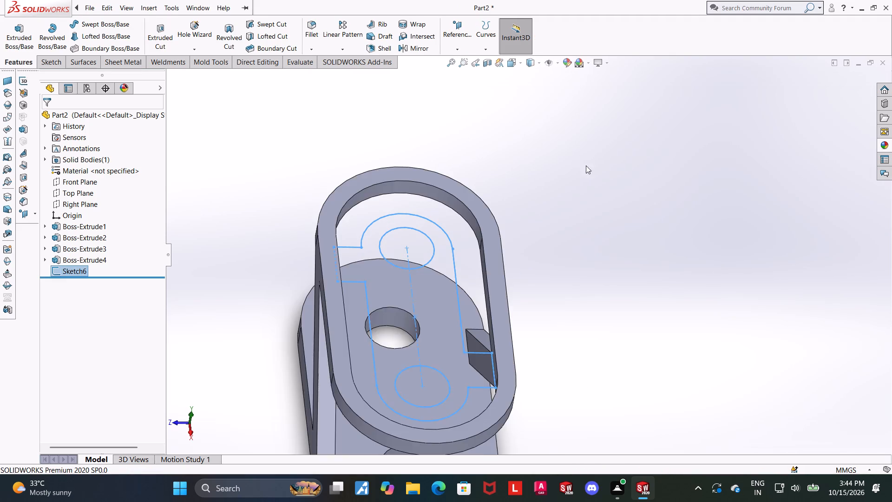
Extrude the holed slot sketch with its two tabs 10 mm blind in the reversed direction, upward into the ring, with Merge result on.
{"action": "scroll", "coordinate": [591, 188], "scroll_direction": "up", "scroll_amount": 2}
{"action": "scroll", "coordinate": [584, 239], "scroll_direction": "down", "scroll_amount": 1}
{"action": "middle_click_drag", "start_coordinate": [584, 247], "coordinate": [622, 196]}
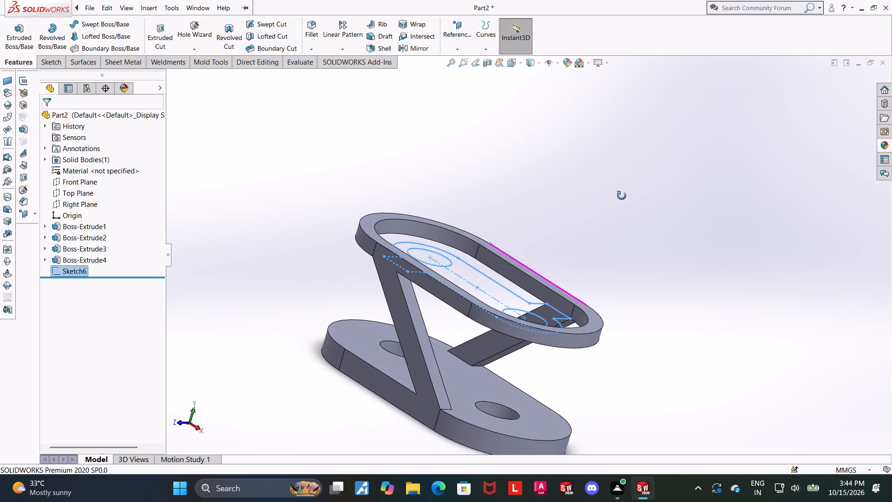
{"action": "middle_click_drag", "start_coordinate": [622, 196], "coordinate": [623, 195]}
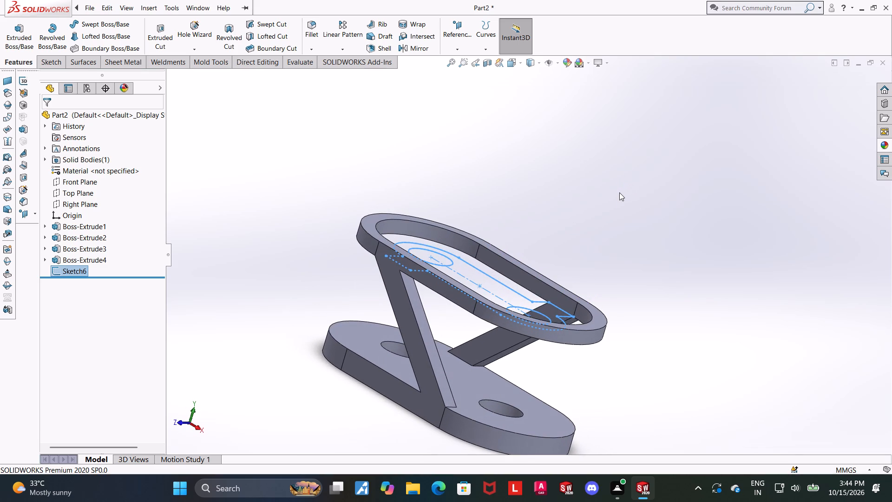
{"action": "middle_click_drag", "start_coordinate": [639, 231], "coordinate": [627, 229]}
{"action": "left_click", "coordinate": [16, 40]}
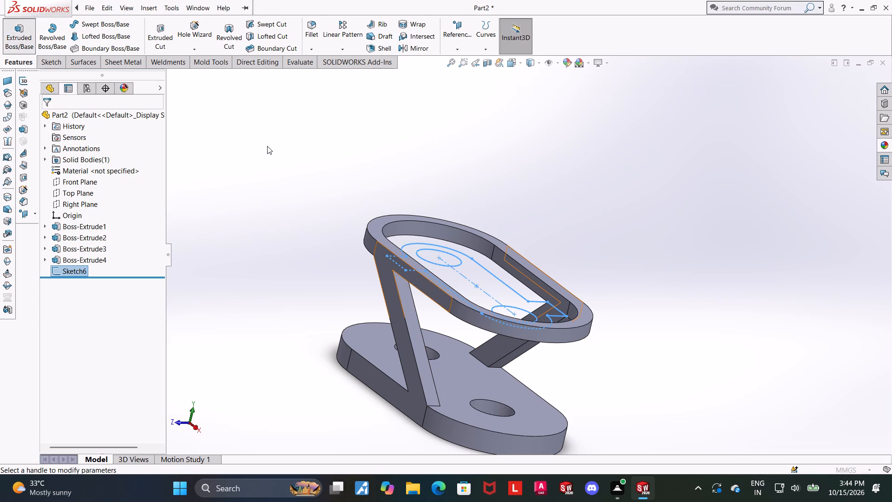
{"action": "left_click", "coordinate": [50, 181]}
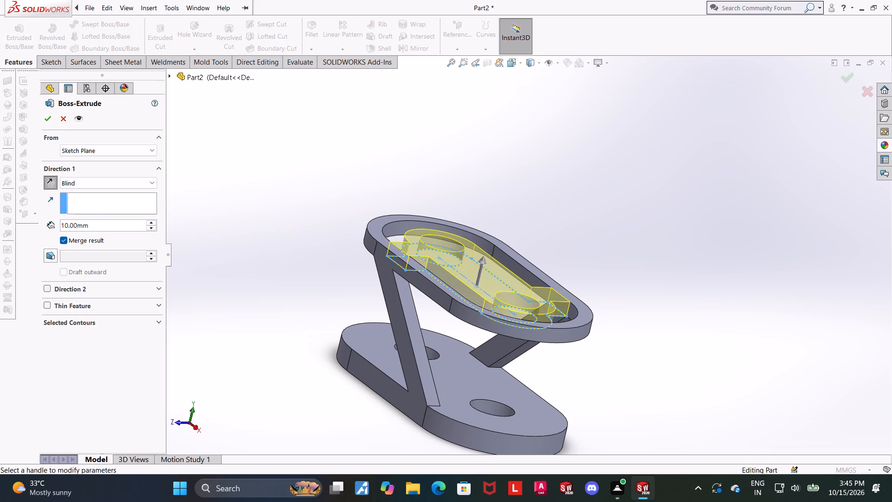
{"action": "left_click", "coordinate": [46, 120]}
{"action": "left_click", "coordinate": [686, 184]}
Examine the model from several angles, checking the holed slot, connecting tabs, ring, diagonal webs and base plate.
{"action": "middle_click_drag", "start_coordinate": [632, 232], "coordinate": [625, 235]}
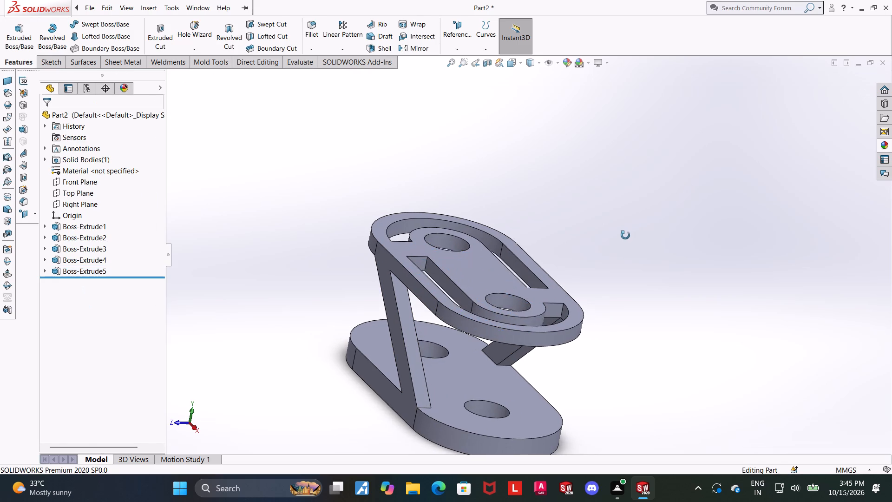
{"action": "middle_click_drag", "start_coordinate": [625, 235], "coordinate": [629, 227]}
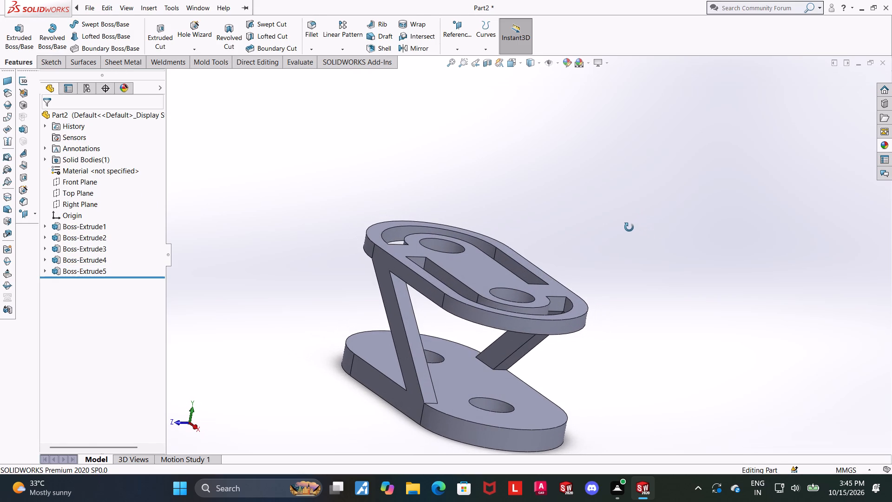
{"action": "middle_click_drag", "start_coordinate": [629, 227], "coordinate": [623, 241]}
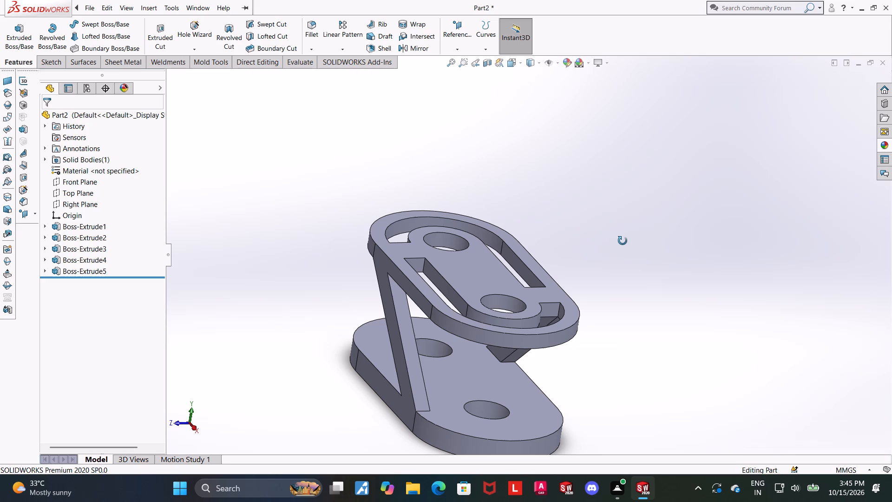
{"action": "middle_click_drag", "start_coordinate": [623, 241], "coordinate": [608, 247]}
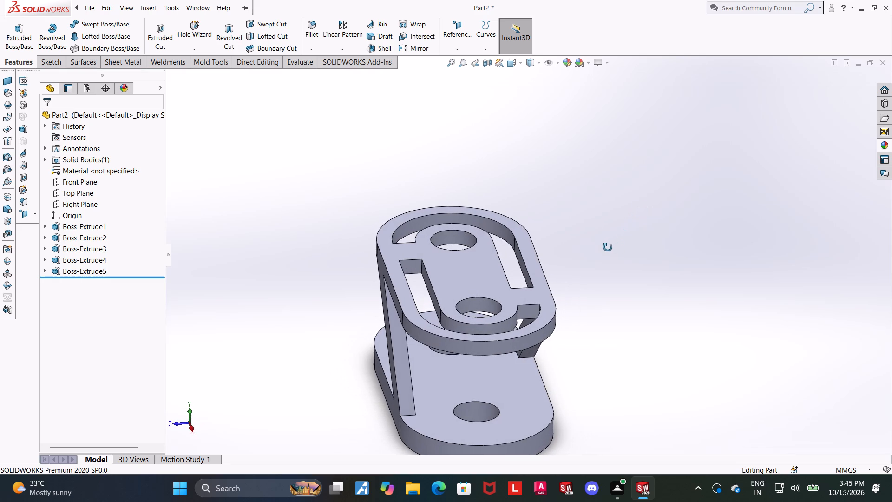
{"action": "middle_click_drag", "start_coordinate": [608, 247], "coordinate": [608, 248]}
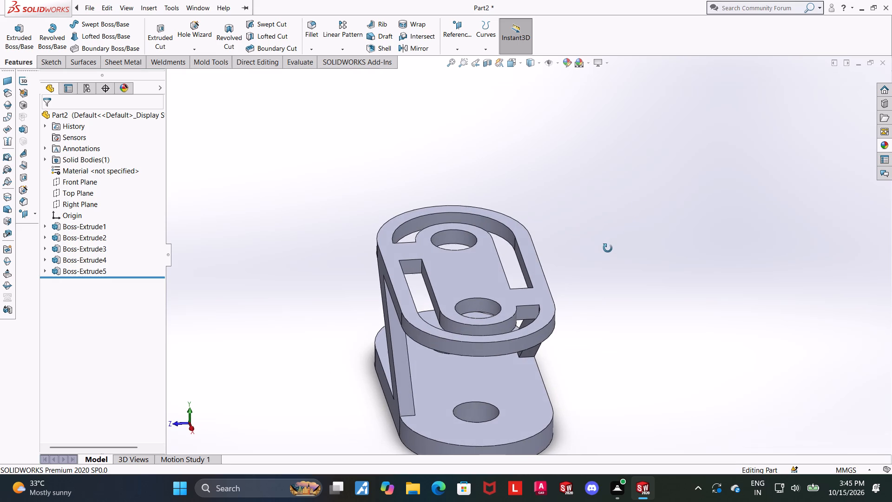
{"action": "middle_click_drag", "start_coordinate": [608, 248], "coordinate": [678, 215]}
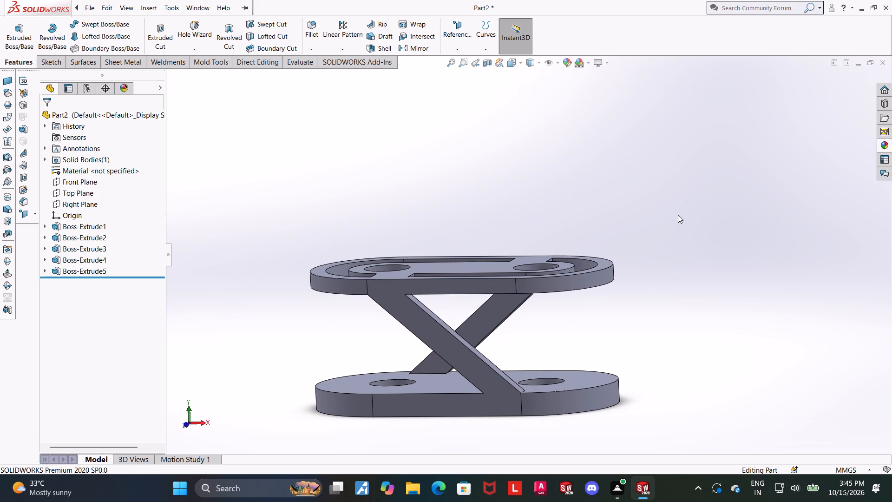
{"action": "scroll", "coordinate": [716, 225], "scroll_direction": "up", "scroll_amount": 2}
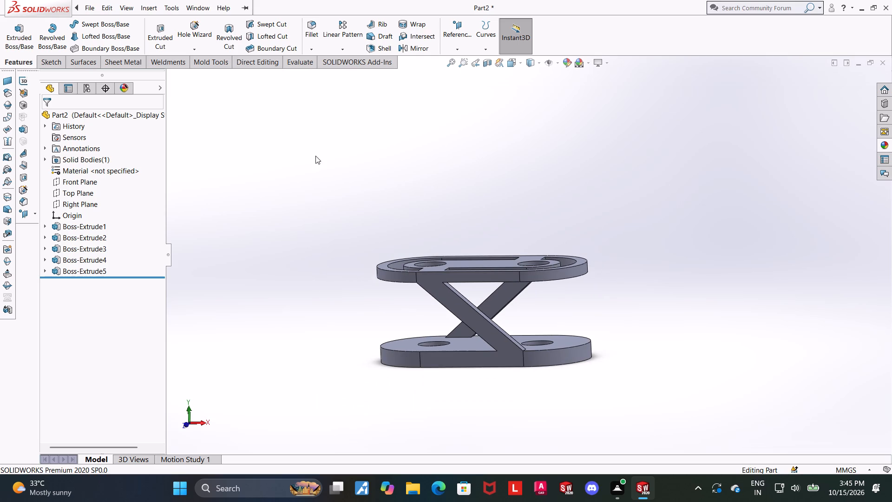
{"action": "middle_click_drag", "start_coordinate": [591, 210], "coordinate": [569, 251]}
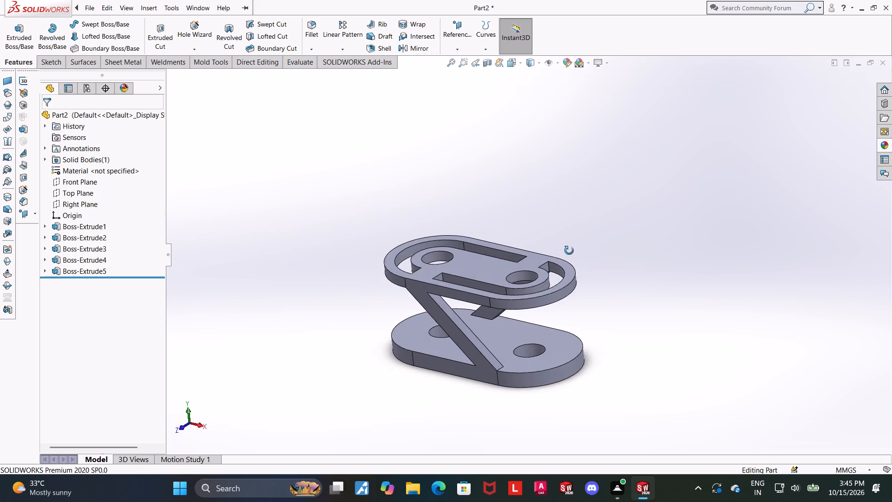
{"action": "middle_click_drag", "start_coordinate": [569, 251], "coordinate": [582, 262]}
{"action": "scroll", "coordinate": [535, 232], "scroll_direction": "down", "scroll_amount": 2}
{"action": "middle_click_drag", "start_coordinate": [549, 244], "coordinate": [541, 287]}
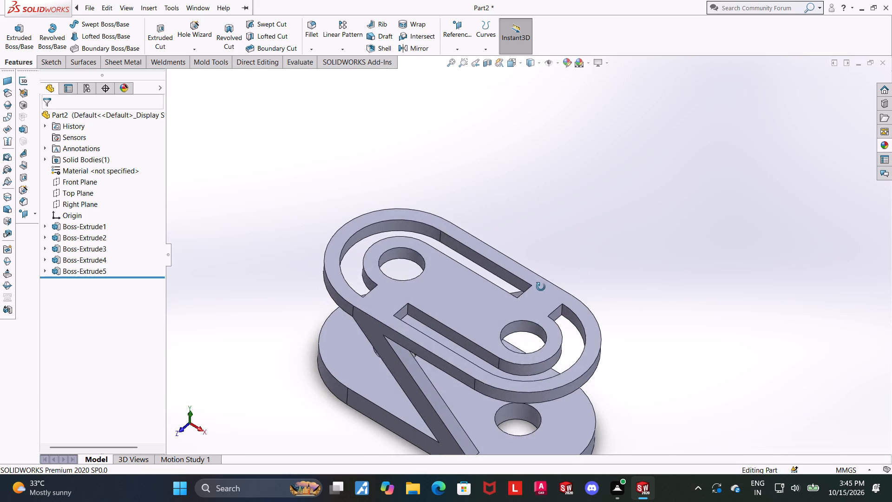
{"action": "middle_click_drag", "start_coordinate": [541, 287], "coordinate": [538, 278]}
{"action": "scroll", "coordinate": [538, 268], "scroll_direction": "up", "scroll_amount": 1}
{"action": "scroll", "coordinate": [504, 251], "scroll_direction": "down", "scroll_amount": 1}
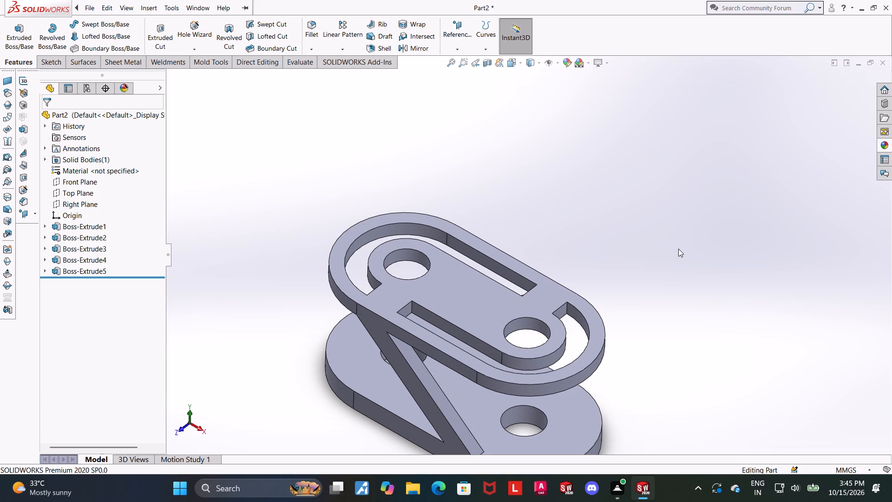
{"action": "middle_click_drag", "start_coordinate": [682, 257], "coordinate": [685, 242]}
{"action": "scroll", "coordinate": [528, 230], "scroll_direction": "up", "scroll_amount": 1}
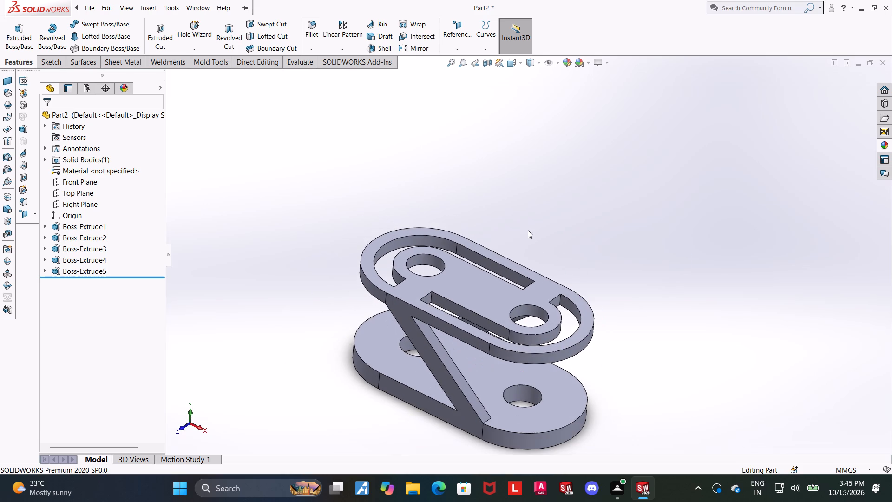
{"action": "scroll", "coordinate": [484, 271], "scroll_direction": "up", "scroll_amount": 1}
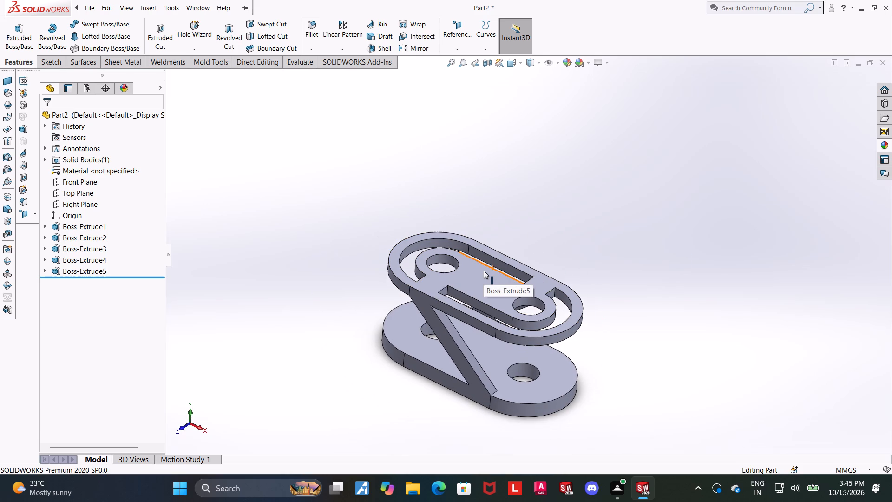
{"action": "scroll", "coordinate": [462, 271], "scroll_direction": "down", "scroll_amount": 1}
{"action": "middle_click_drag", "start_coordinate": [462, 271], "coordinate": [457, 276]}
{"action": "scroll", "coordinate": [533, 261], "scroll_direction": "down", "scroll_amount": 1}
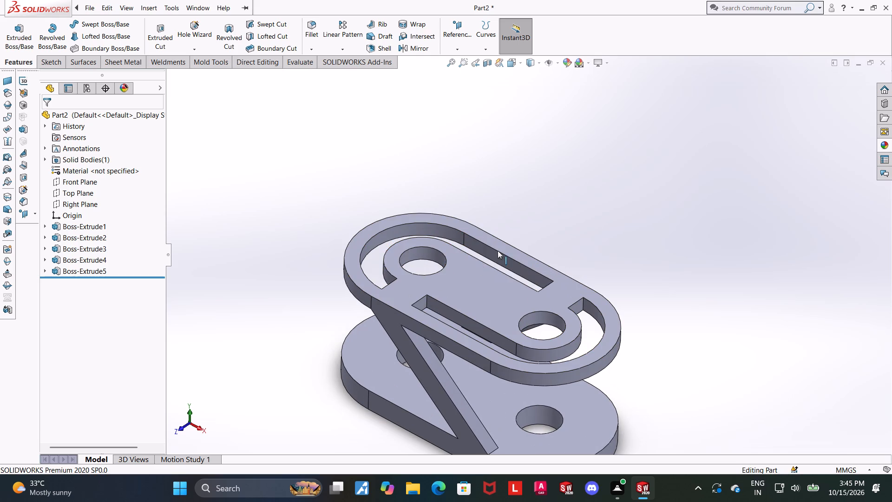
{"action": "scroll", "coordinate": [557, 247], "scroll_direction": "up", "scroll_amount": 1}
{"action": "scroll", "coordinate": [557, 248], "scroll_direction": "down", "scroll_amount": 1}
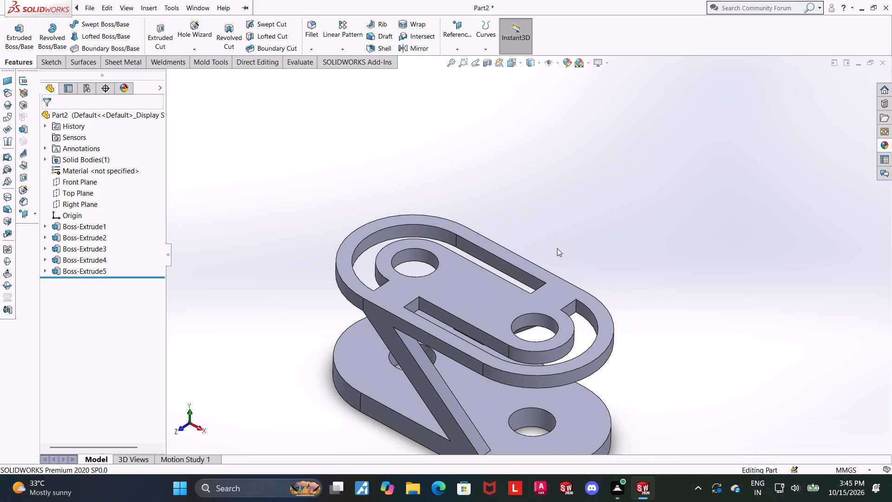
{"action": "scroll", "coordinate": [557, 248], "scroll_direction": "up", "scroll_amount": 1}
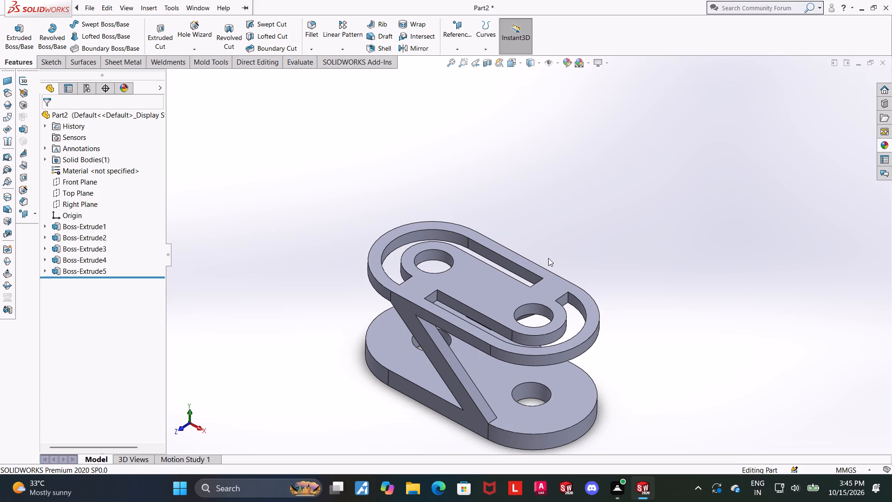
{"action": "scroll", "coordinate": [540, 268], "scroll_direction": "up", "scroll_amount": 2}
{"action": "scroll", "coordinate": [524, 285], "scroll_direction": "down", "scroll_amount": 3}
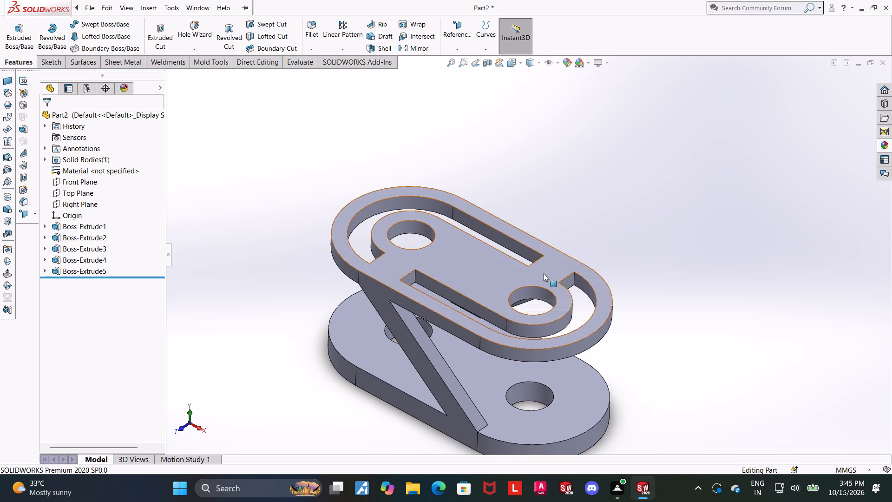
{"action": "middle_click_drag", "start_coordinate": [540, 271], "coordinate": [557, 247]}
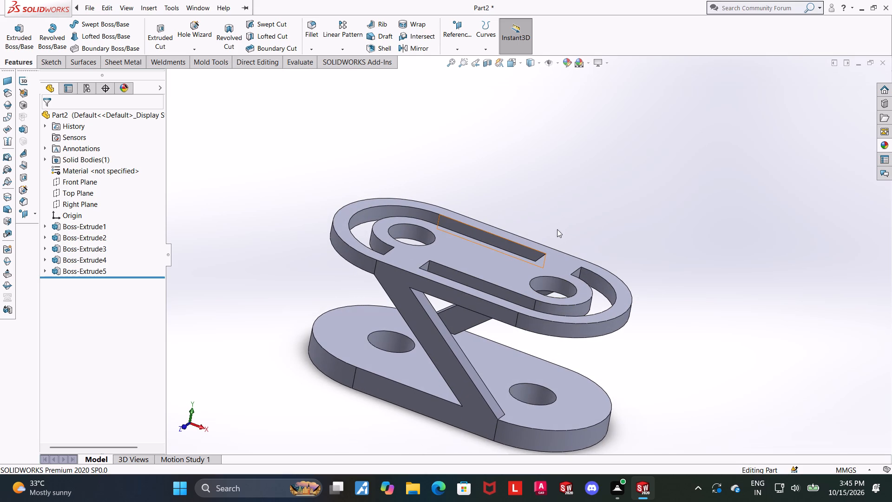
{"action": "middle_click_drag", "start_coordinate": [557, 224], "coordinate": [556, 208]}
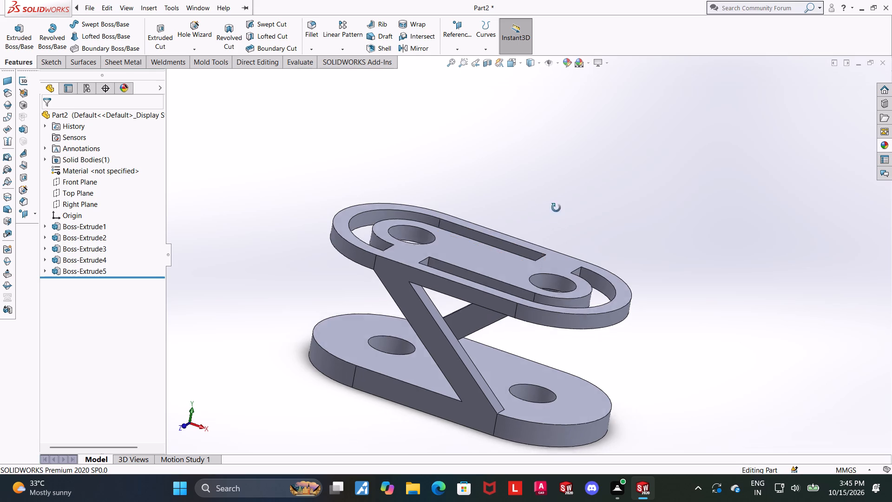
{"action": "middle_click_drag", "start_coordinate": [556, 208], "coordinate": [557, 210]}
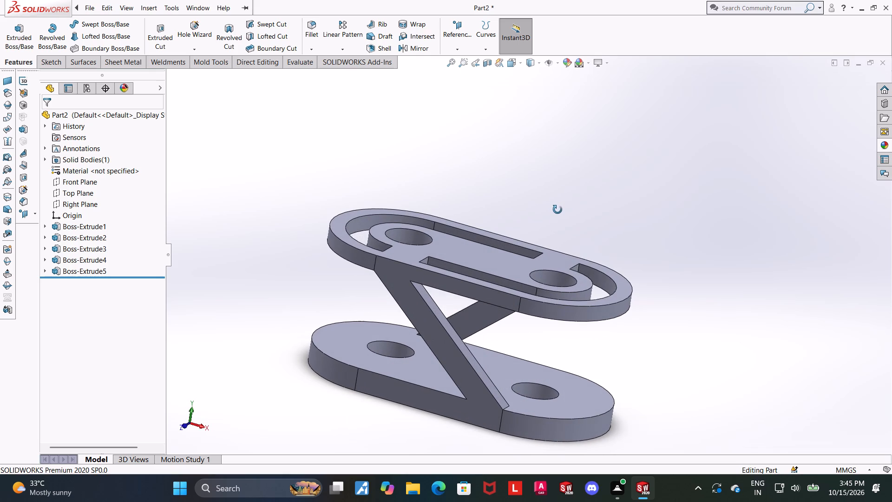
Start a new sketch on the front face of the ring and diagonal web, viewed from the front.
{"action": "middle_click_drag", "start_coordinate": [557, 210], "coordinate": [571, 203]}
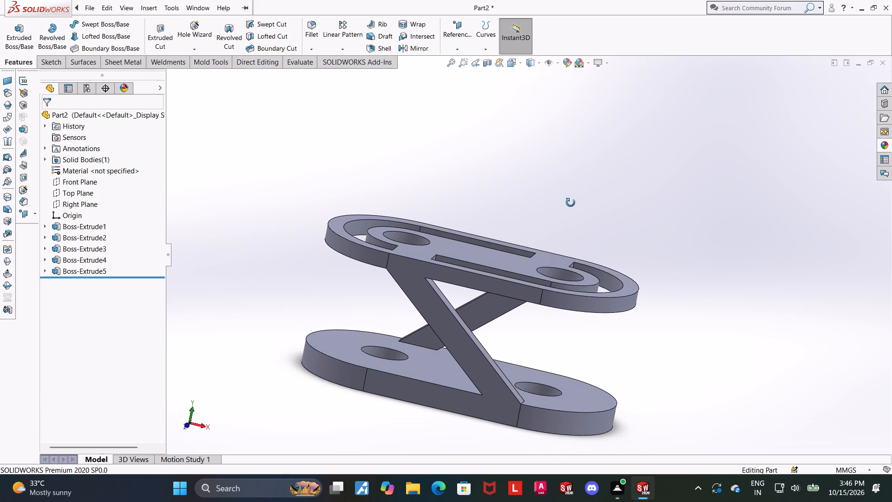
{"action": "middle_click_drag", "start_coordinate": [571, 203], "coordinate": [557, 213]}
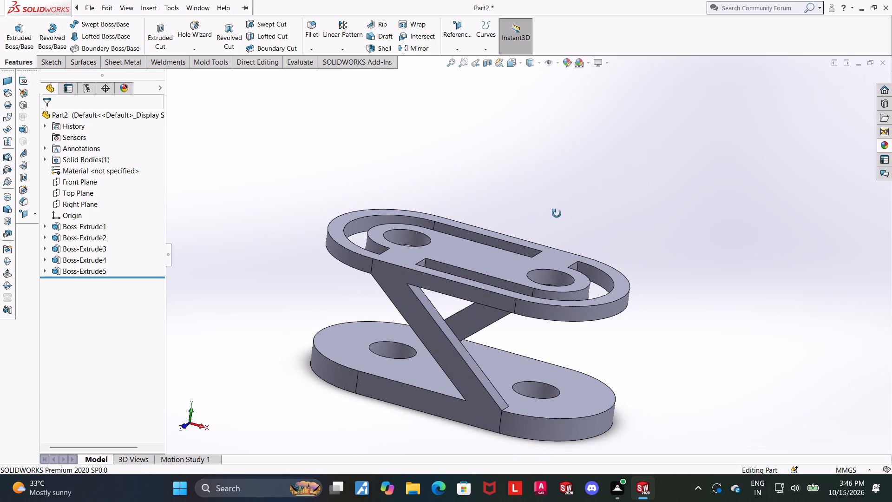
{"action": "middle_click_drag", "start_coordinate": [557, 213], "coordinate": [550, 221]}
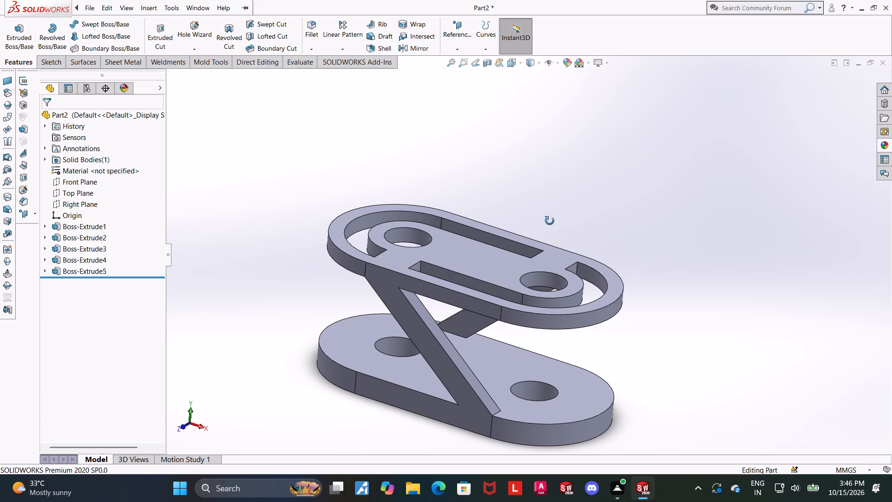
{"action": "middle_click_drag", "start_coordinate": [550, 221], "coordinate": [564, 172]}
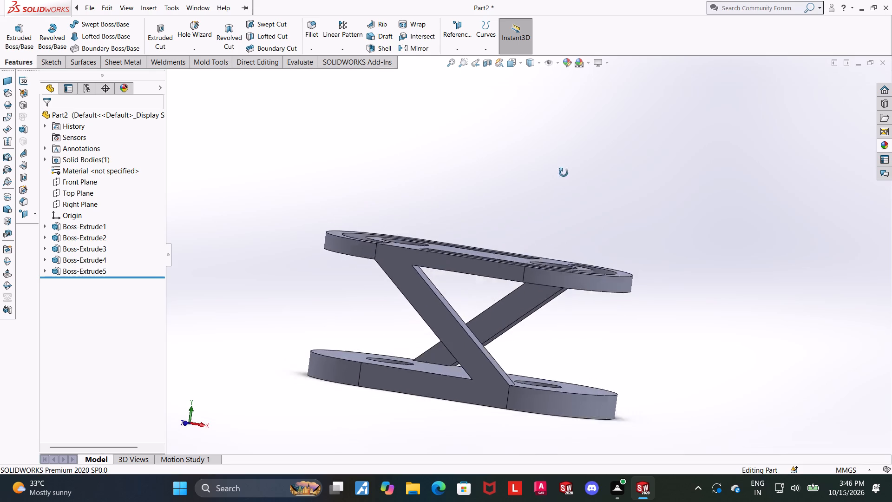
{"action": "middle_click_drag", "start_coordinate": [564, 172], "coordinate": [577, 144]}
{"action": "left_click", "coordinate": [510, 63]}
{"action": "left_click", "coordinate": [444, 254]}
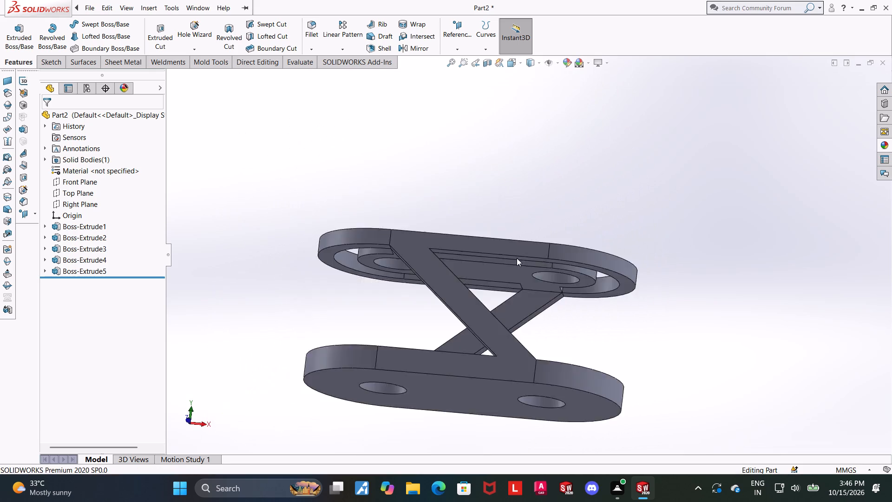
{"action": "scroll", "coordinate": [748, 241], "scroll_direction": "up", "scroll_amount": 4}
{"action": "scroll", "coordinate": [578, 178], "scroll_direction": "down", "scroll_amount": 2}
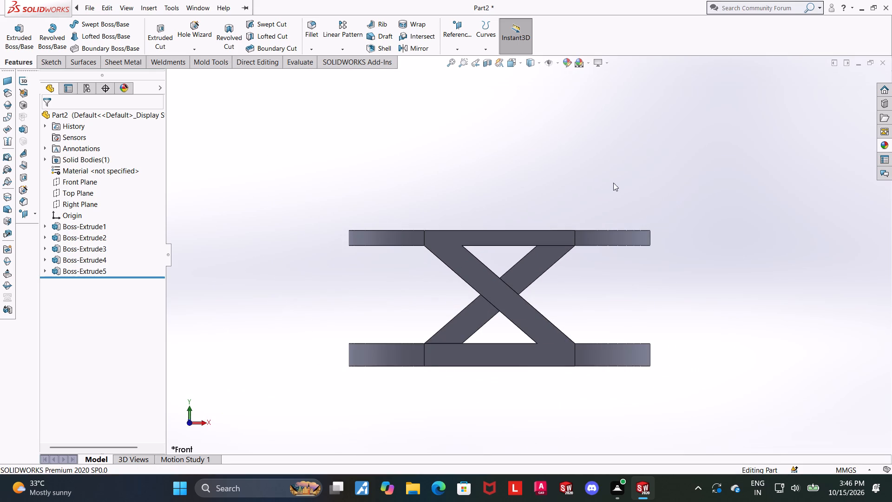
{"action": "left_click", "coordinate": [475, 236]}
{"action": "left_click", "coordinate": [512, 213]}
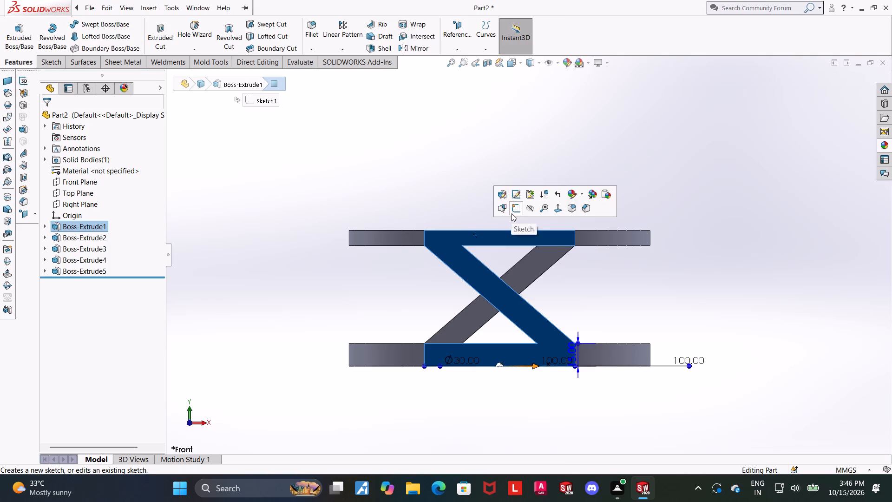
{"action": "left_click", "coordinate": [244, 231]}
Sketch a sloping line rising from the ring's top edge near its right end to a point above its left end.
{"action": "scroll", "coordinate": [511, 200], "scroll_direction": "up", "scroll_amount": 1}
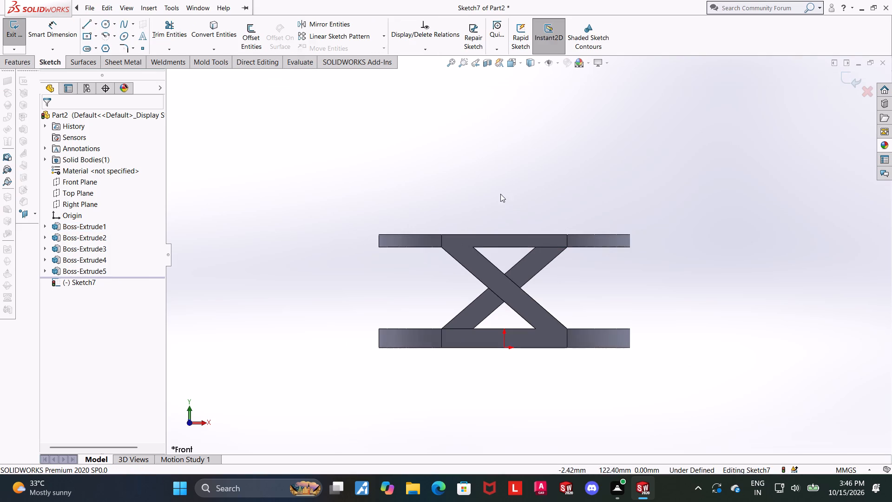
{"action": "scroll", "coordinate": [499, 173], "scroll_direction": "down", "scroll_amount": 3}
{"action": "left_click", "coordinate": [90, 21]}
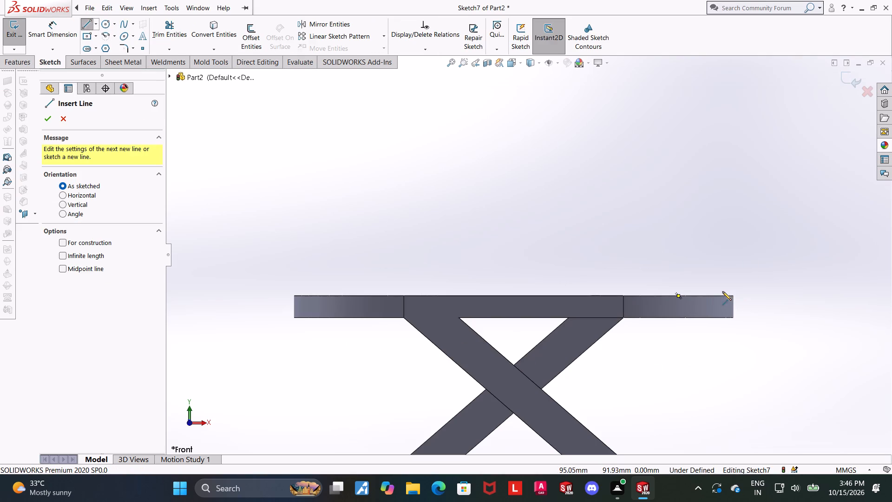
{"action": "left_click", "coordinate": [725, 295]}
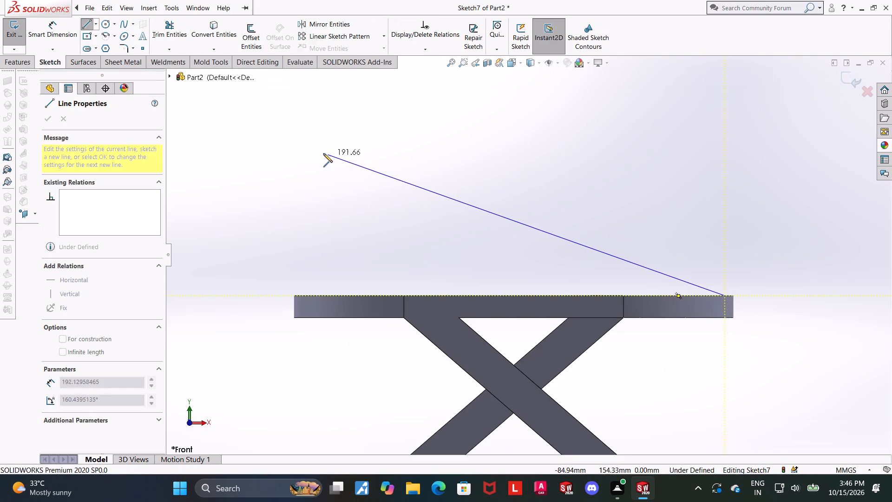
{"action": "left_click", "coordinate": [305, 146]}
{"action": "key", "text": "Escape"}
{"action": "key", "text": "Escape"}
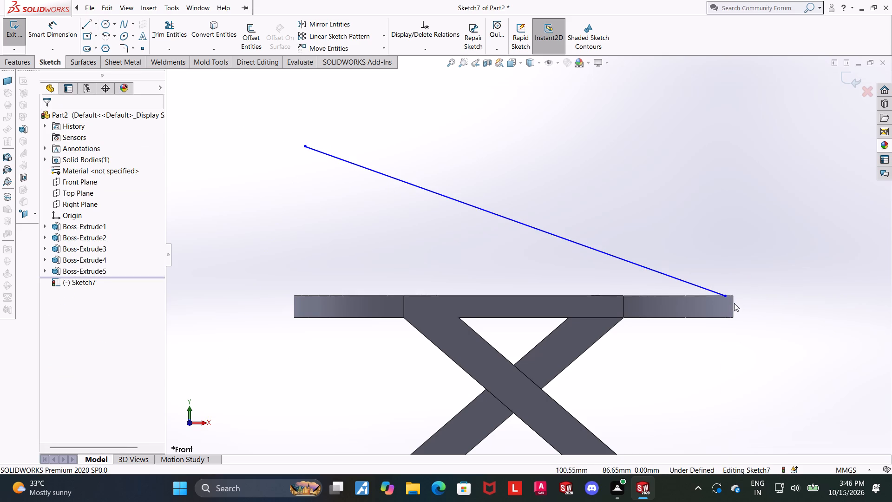
Make the sloping line's lower endpoint coincident with the top corner at the ring's right end.
{"action": "left_click", "coordinate": [733, 303], "text": "ctrl"}
{"action": "left_click", "coordinate": [750, 293]}
{"action": "scroll", "coordinate": [740, 290], "scroll_direction": "down", "scroll_amount": 4}
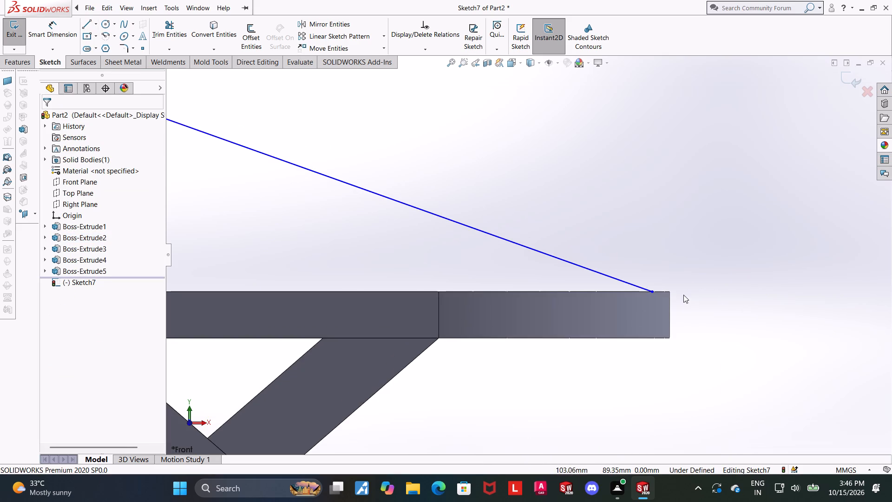
{"action": "left_click", "coordinate": [653, 290]}
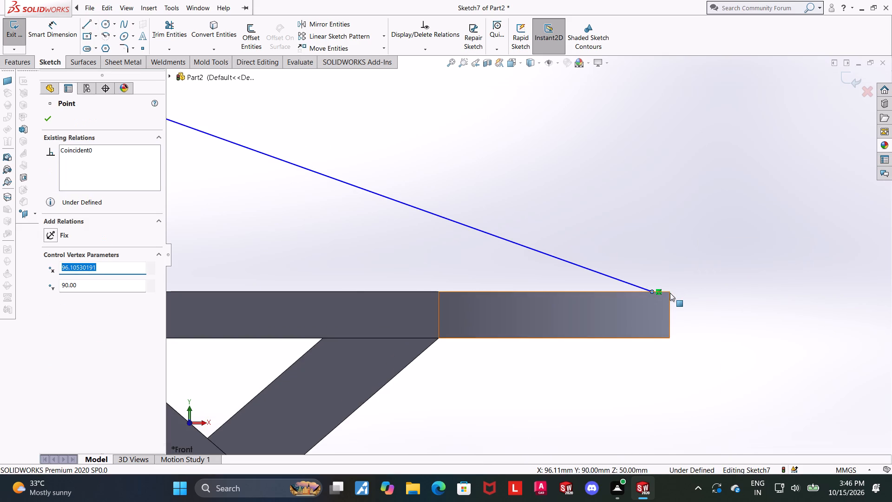
{"action": "left_click", "coordinate": [669, 291], "text": "ctrl"}
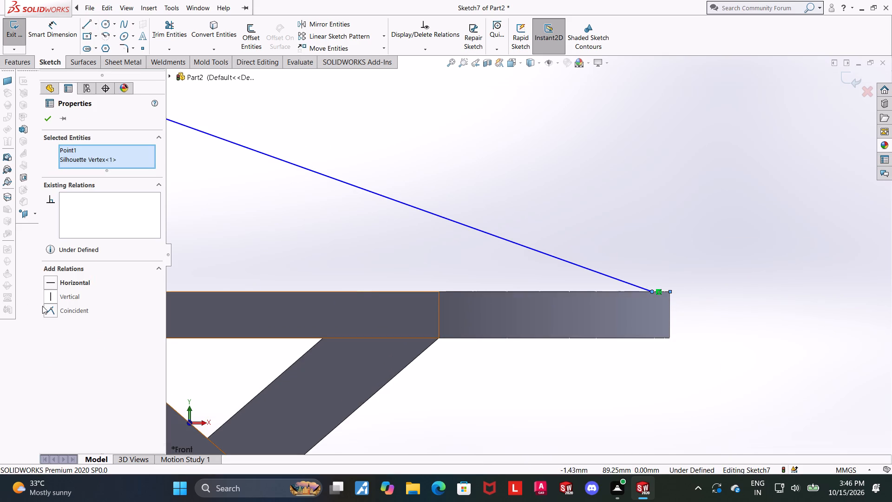
{"action": "left_click", "coordinate": [49, 307]}
{"action": "left_click", "coordinate": [684, 363]}
{"action": "scroll", "coordinate": [692, 358], "scroll_direction": "up", "scroll_amount": 5}
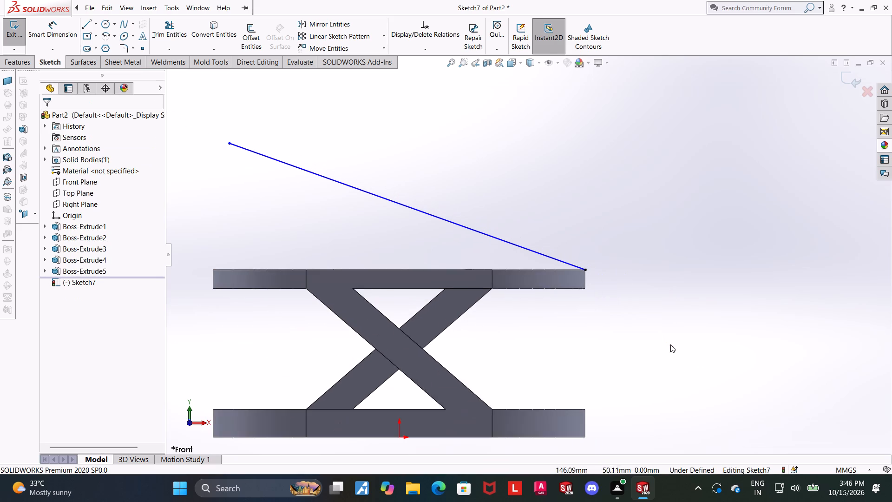
Add a vertical relation between the sloping line's upper endpoint and the top corner at the ring's left end.
{"action": "scroll", "coordinate": [670, 344], "scroll_direction": "up", "scroll_amount": 1}
{"action": "left_click", "coordinate": [277, 164], "text": "ctrl"}
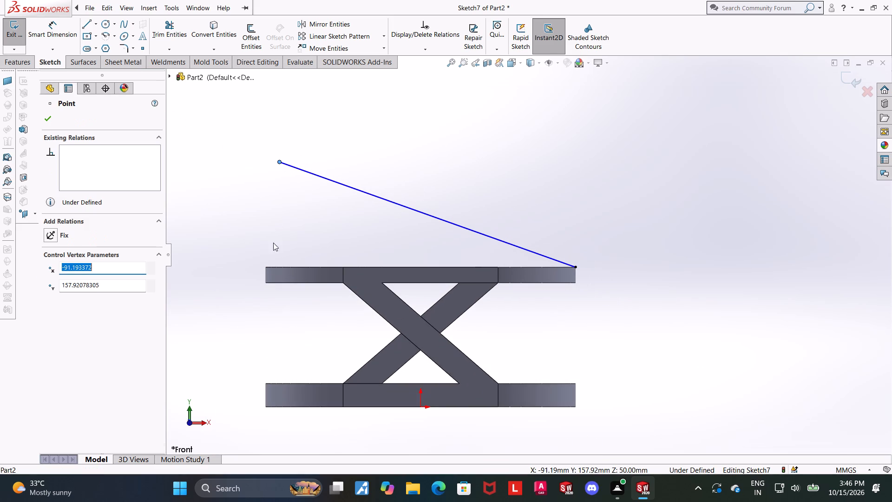
{"action": "left_click", "coordinate": [266, 267], "text": "ctrl"}
{"action": "left_click", "coordinate": [52, 298], "text": "ctrl"}
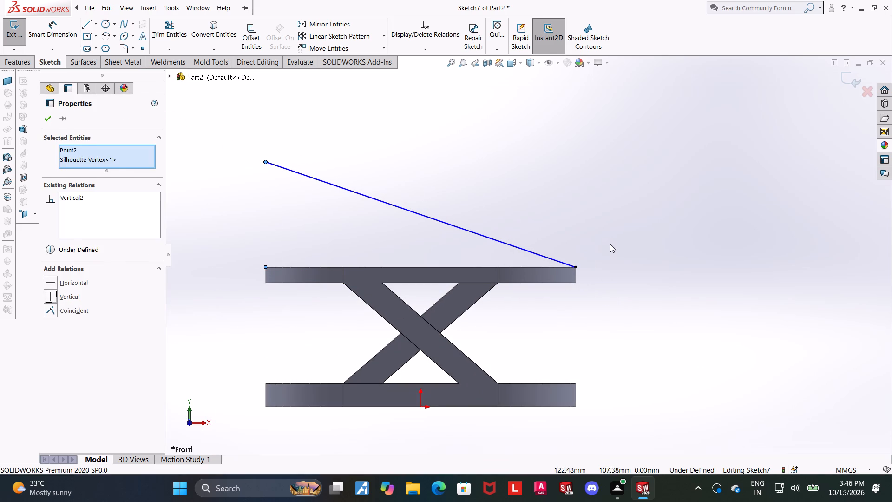
{"action": "left_click", "coordinate": [610, 246]}
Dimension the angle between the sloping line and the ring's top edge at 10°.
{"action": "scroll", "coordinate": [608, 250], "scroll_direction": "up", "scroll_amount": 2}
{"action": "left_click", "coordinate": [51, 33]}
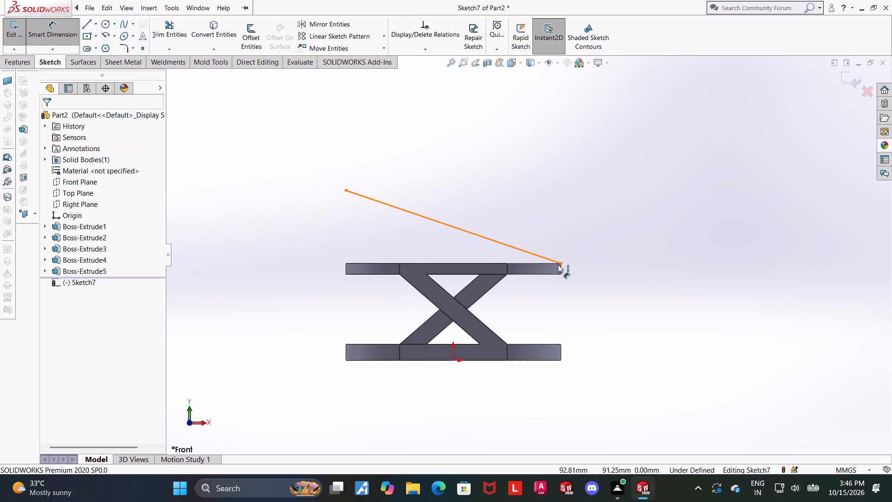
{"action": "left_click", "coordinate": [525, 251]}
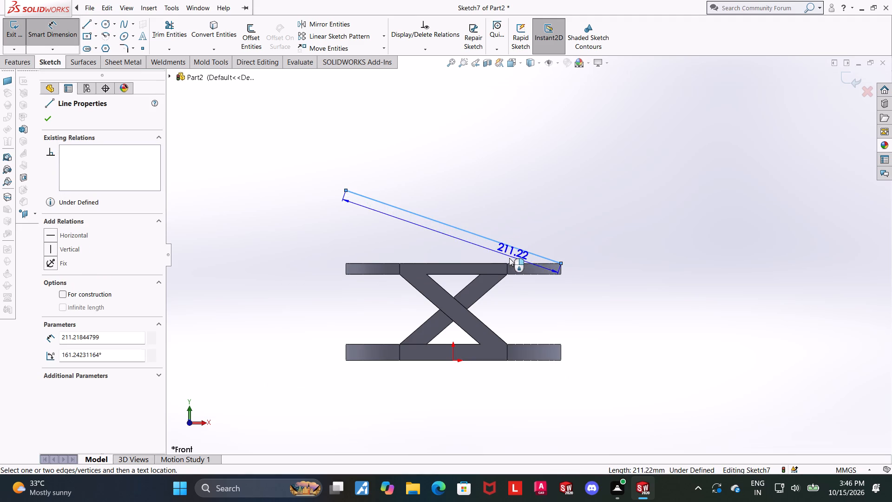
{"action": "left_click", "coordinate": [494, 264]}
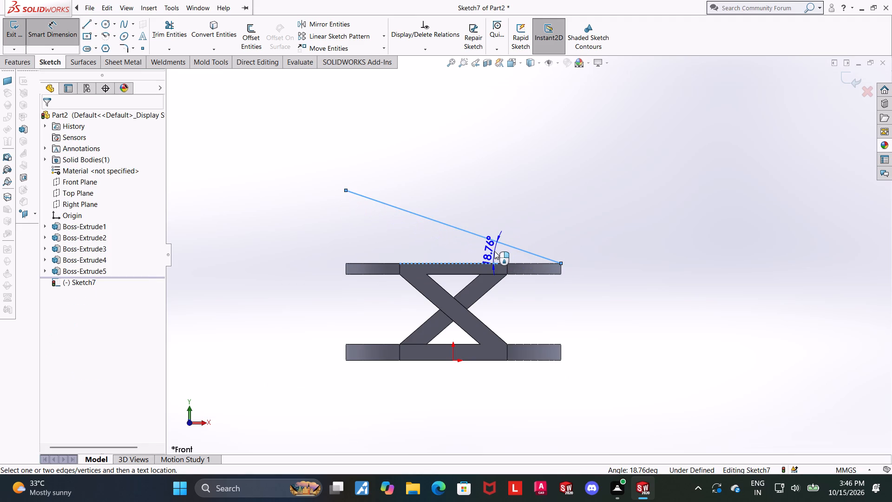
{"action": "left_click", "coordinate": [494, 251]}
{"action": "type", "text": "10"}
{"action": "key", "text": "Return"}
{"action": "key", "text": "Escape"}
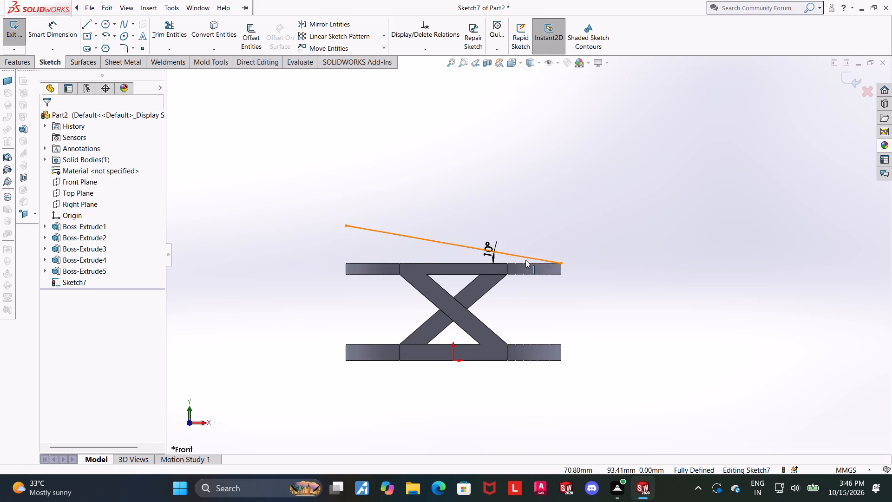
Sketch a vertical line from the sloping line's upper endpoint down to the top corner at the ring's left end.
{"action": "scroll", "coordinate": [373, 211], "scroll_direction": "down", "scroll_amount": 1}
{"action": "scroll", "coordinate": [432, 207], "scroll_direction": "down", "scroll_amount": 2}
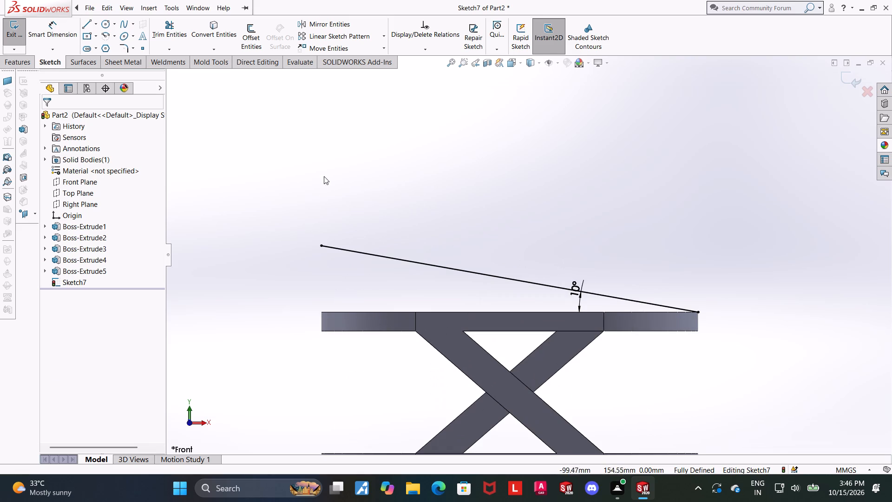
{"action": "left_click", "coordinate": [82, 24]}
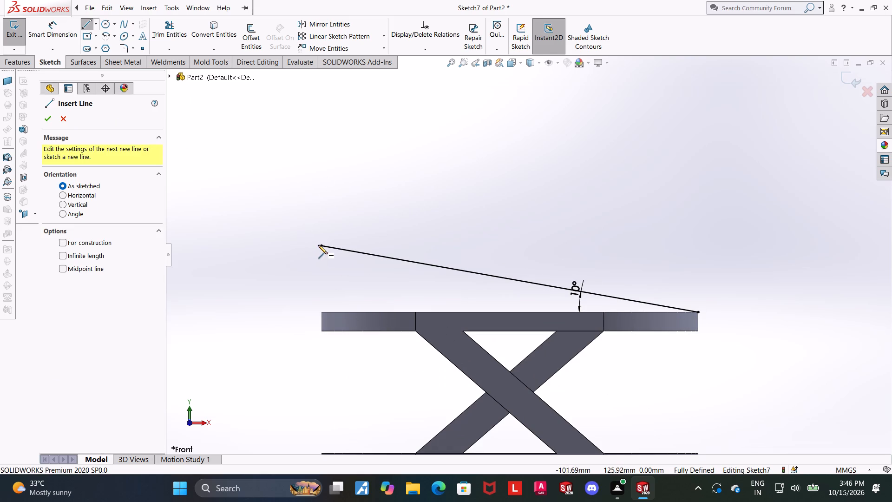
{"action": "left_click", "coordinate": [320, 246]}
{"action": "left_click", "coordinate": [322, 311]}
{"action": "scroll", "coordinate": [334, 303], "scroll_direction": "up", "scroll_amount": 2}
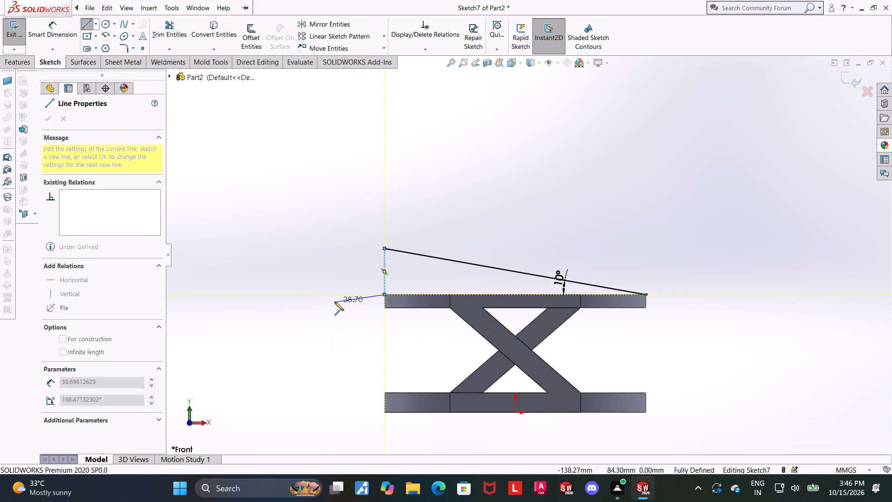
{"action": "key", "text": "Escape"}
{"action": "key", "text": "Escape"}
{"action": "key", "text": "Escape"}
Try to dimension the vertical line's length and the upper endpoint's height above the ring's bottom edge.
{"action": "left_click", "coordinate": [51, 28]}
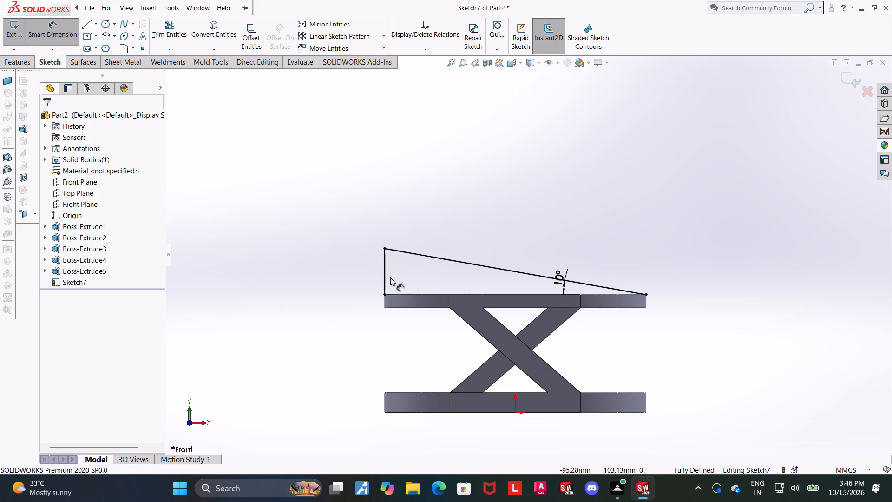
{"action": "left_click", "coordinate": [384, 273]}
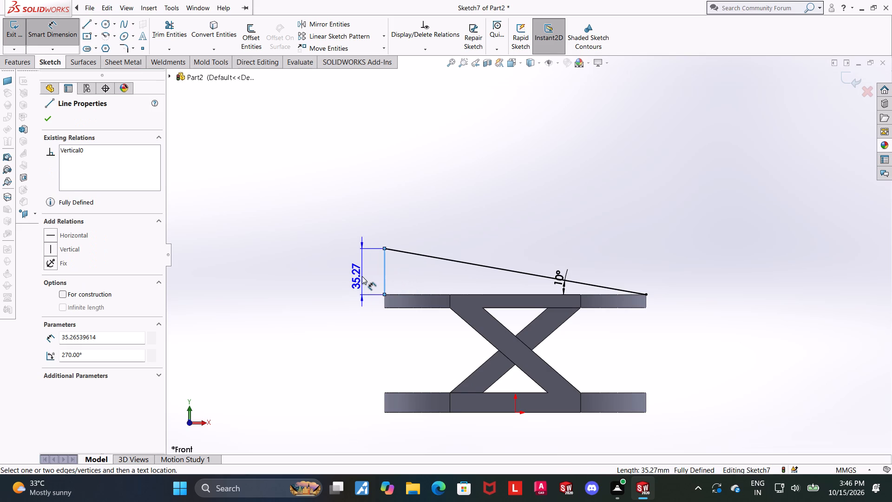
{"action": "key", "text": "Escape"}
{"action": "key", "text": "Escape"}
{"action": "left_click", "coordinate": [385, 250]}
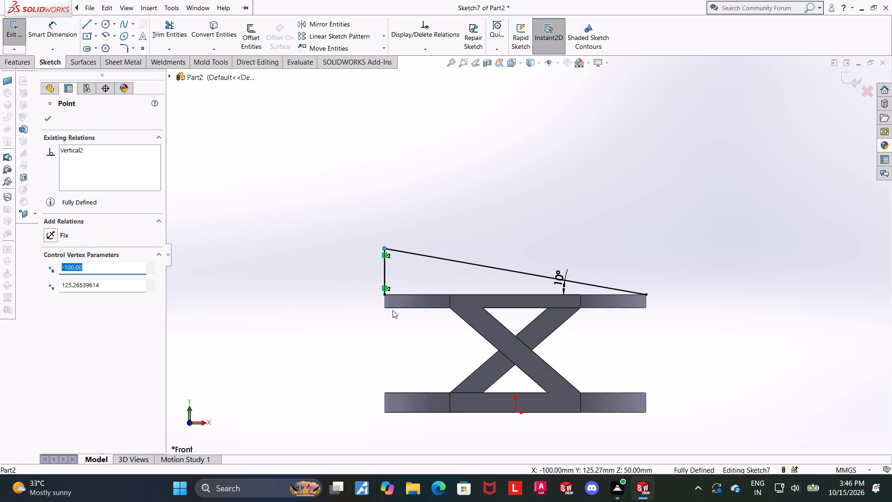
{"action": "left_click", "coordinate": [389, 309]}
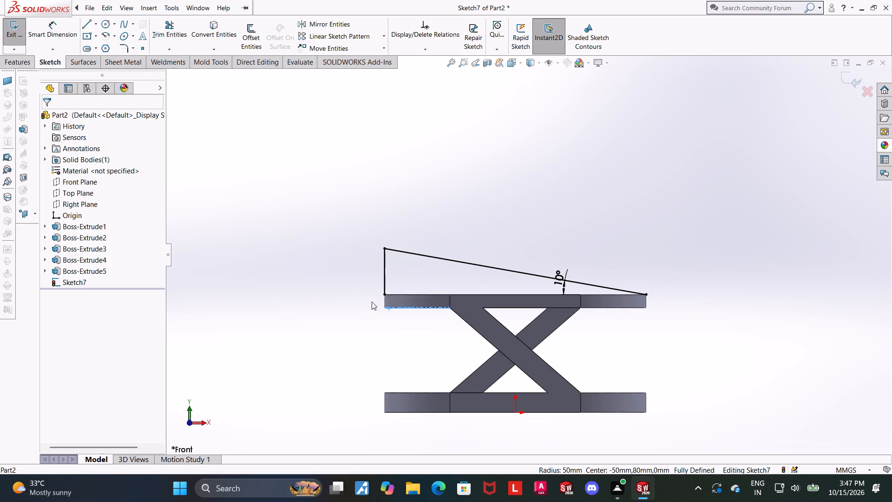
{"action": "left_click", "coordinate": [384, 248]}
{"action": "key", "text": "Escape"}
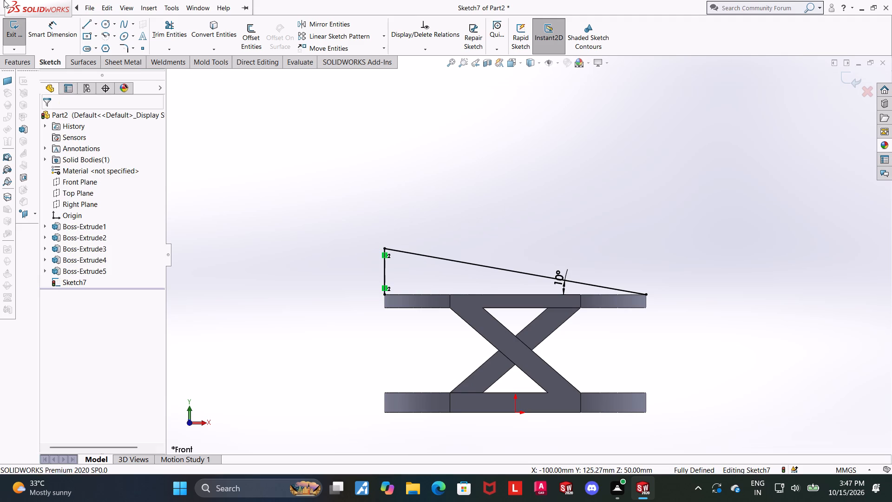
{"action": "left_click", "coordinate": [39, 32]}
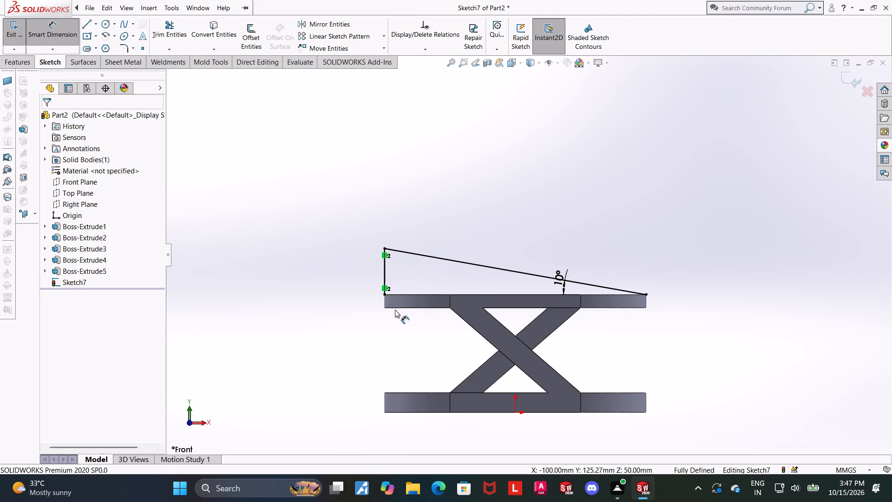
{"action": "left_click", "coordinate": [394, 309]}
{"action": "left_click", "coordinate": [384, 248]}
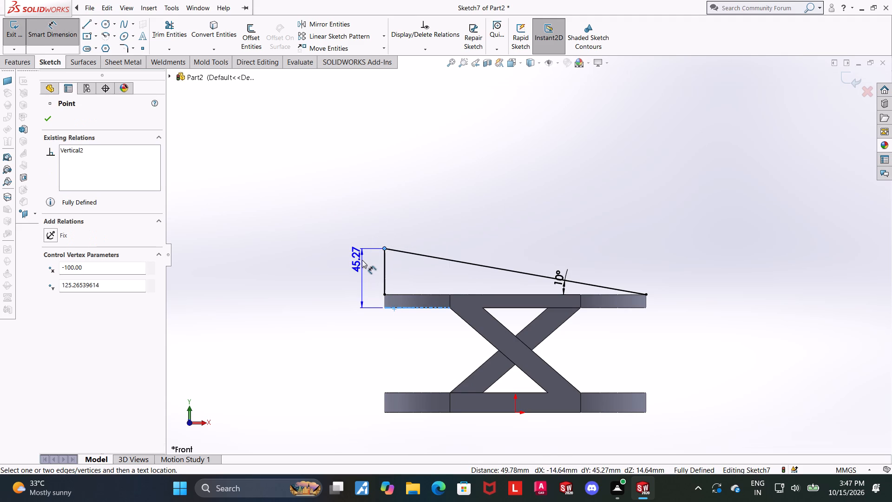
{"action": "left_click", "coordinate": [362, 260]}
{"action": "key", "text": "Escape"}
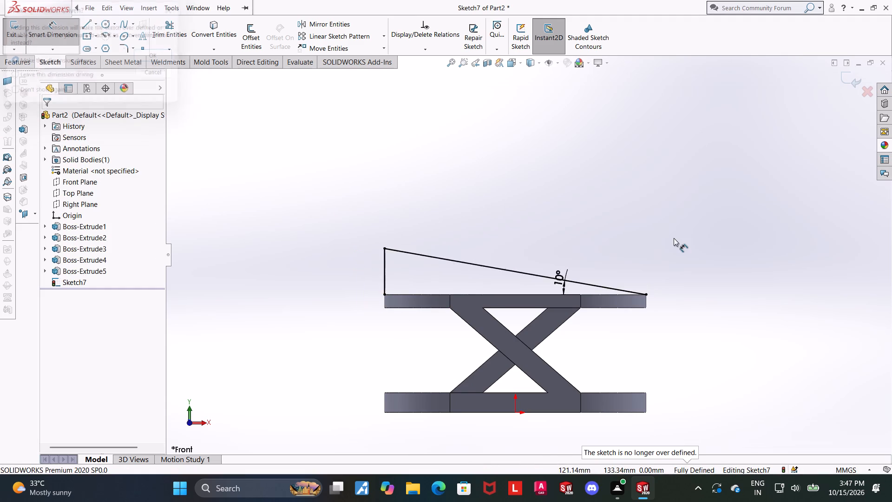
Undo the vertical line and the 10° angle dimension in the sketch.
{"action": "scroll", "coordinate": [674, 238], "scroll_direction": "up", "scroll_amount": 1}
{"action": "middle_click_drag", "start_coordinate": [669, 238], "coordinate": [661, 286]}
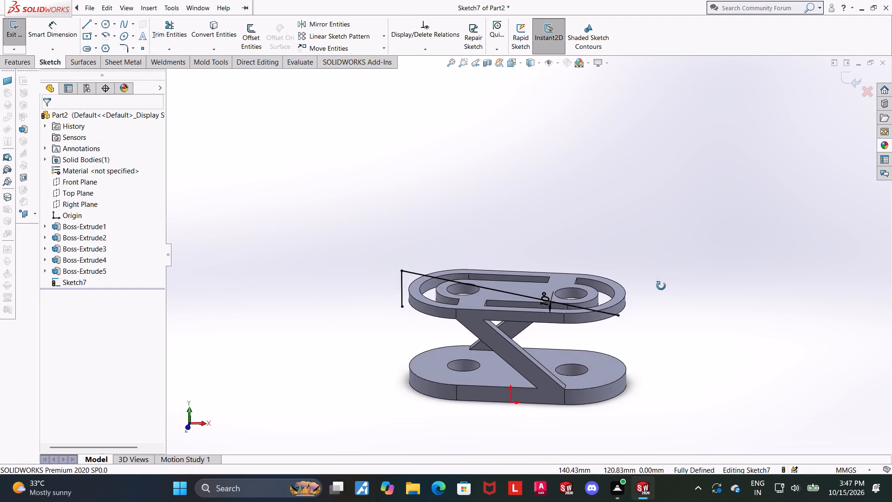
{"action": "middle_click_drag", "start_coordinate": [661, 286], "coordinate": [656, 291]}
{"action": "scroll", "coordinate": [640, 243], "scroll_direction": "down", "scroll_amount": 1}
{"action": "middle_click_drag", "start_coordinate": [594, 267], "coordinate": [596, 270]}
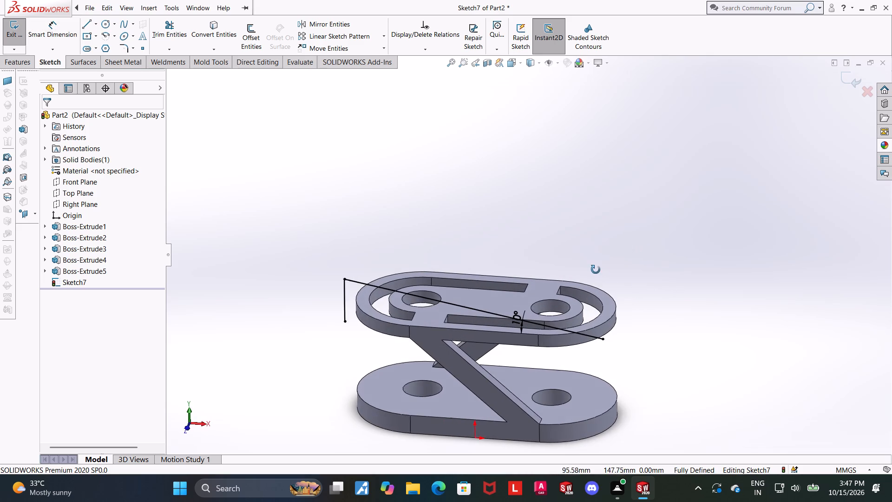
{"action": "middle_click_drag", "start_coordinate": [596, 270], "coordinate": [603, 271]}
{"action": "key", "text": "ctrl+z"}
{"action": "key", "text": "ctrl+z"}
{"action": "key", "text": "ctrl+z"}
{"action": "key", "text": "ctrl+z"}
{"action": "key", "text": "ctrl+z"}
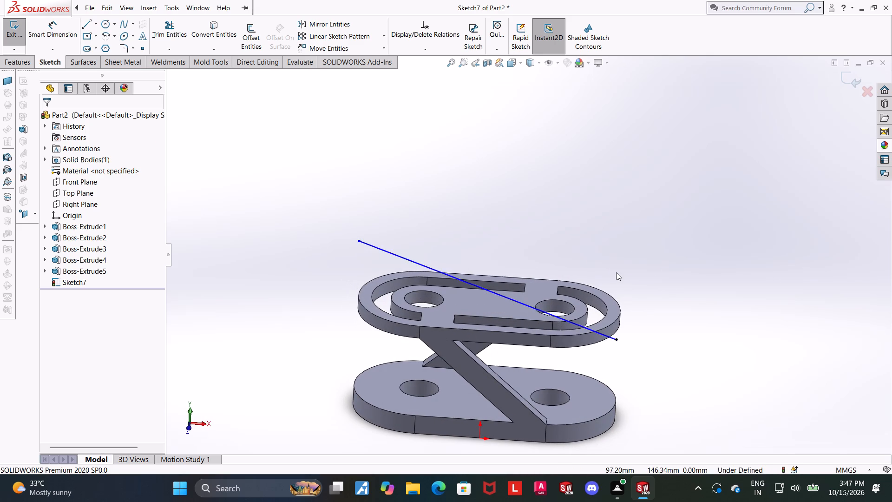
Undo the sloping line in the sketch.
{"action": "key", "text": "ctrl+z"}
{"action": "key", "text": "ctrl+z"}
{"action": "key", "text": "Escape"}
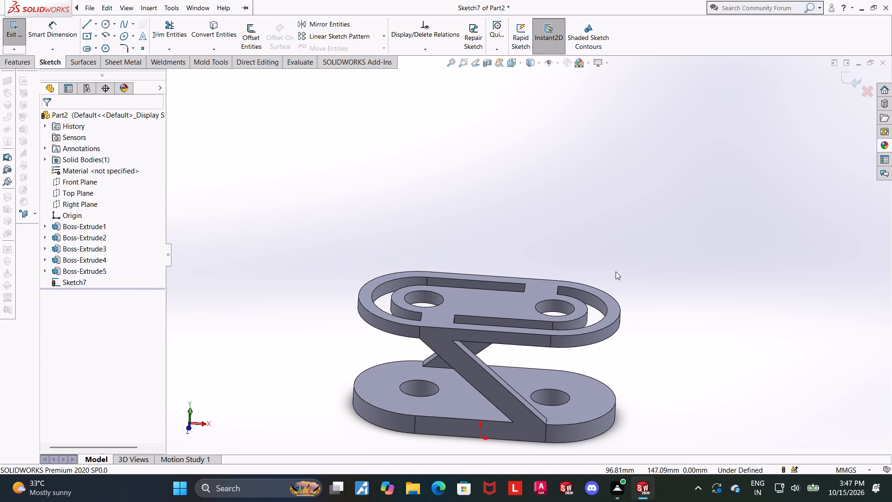
Examine the upper ring, the diagonal webs and the holed base plate from several angles.
{"action": "scroll", "coordinate": [616, 271], "scroll_direction": "down", "scroll_amount": 2}
{"action": "middle_click_drag", "start_coordinate": [602, 273], "coordinate": [595, 298]}
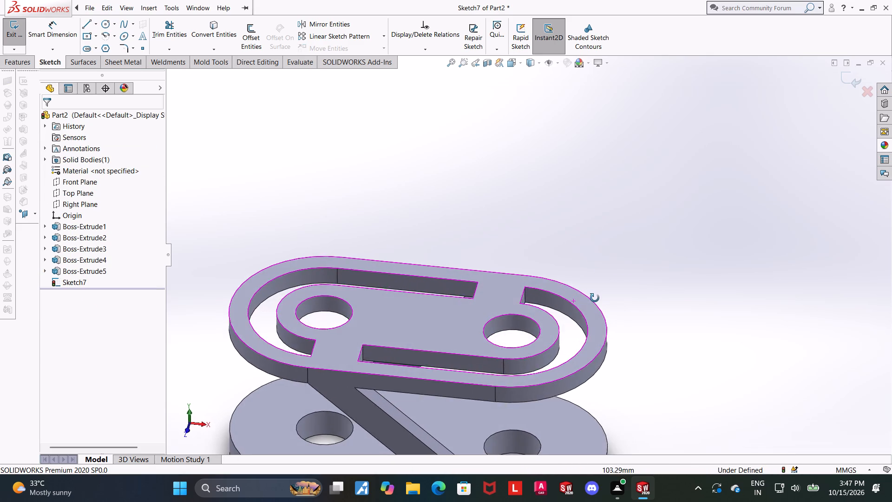
{"action": "middle_click_drag", "start_coordinate": [595, 298], "coordinate": [602, 302]}
{"action": "scroll", "coordinate": [604, 296], "scroll_direction": "up", "scroll_amount": 5}
{"action": "scroll", "coordinate": [539, 301], "scroll_direction": "down", "scroll_amount": 2}
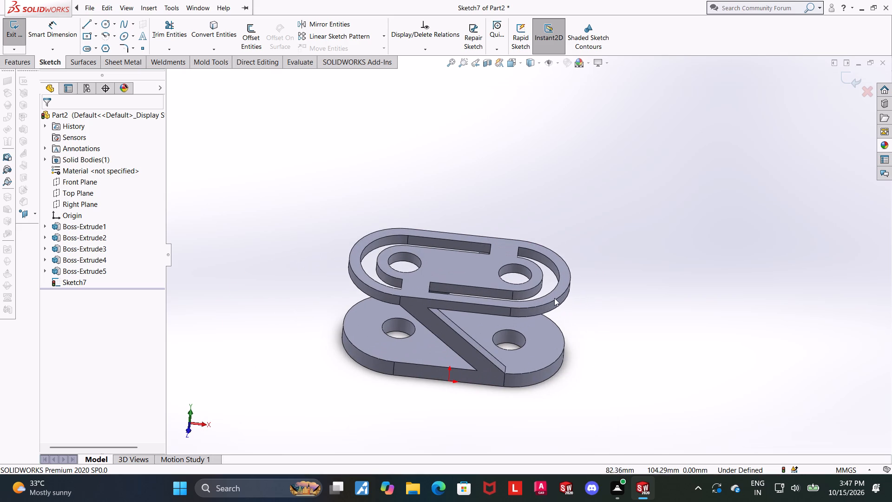
{"action": "scroll", "coordinate": [584, 299], "scroll_direction": "down", "scroll_amount": 1}
{"action": "middle_click_drag", "start_coordinate": [580, 302], "coordinate": [520, 333]}
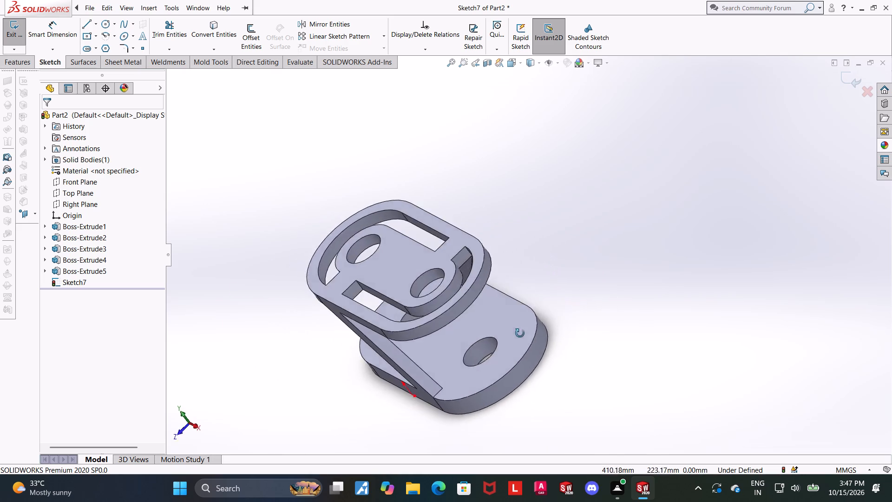
{"action": "middle_click_drag", "start_coordinate": [520, 333], "coordinate": [563, 328]}
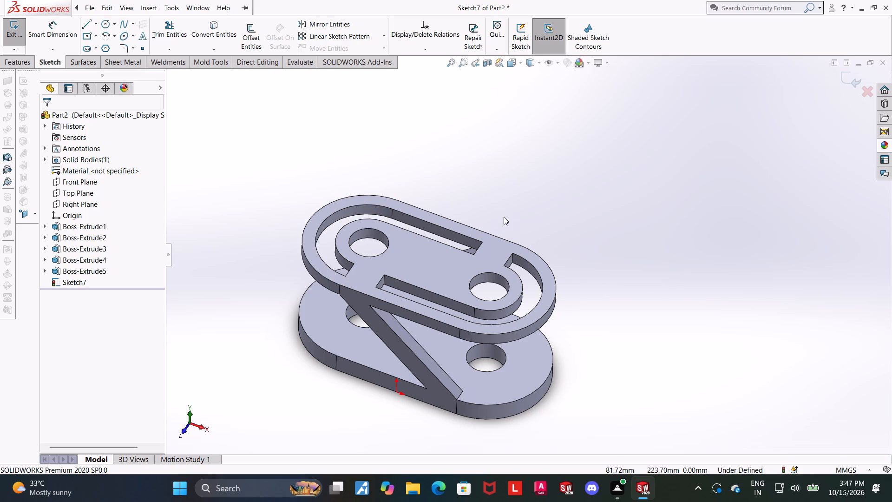
{"action": "scroll", "coordinate": [504, 217], "scroll_direction": "down", "scroll_amount": 1}
{"action": "middle_click_drag", "start_coordinate": [504, 218], "coordinate": [512, 201]}
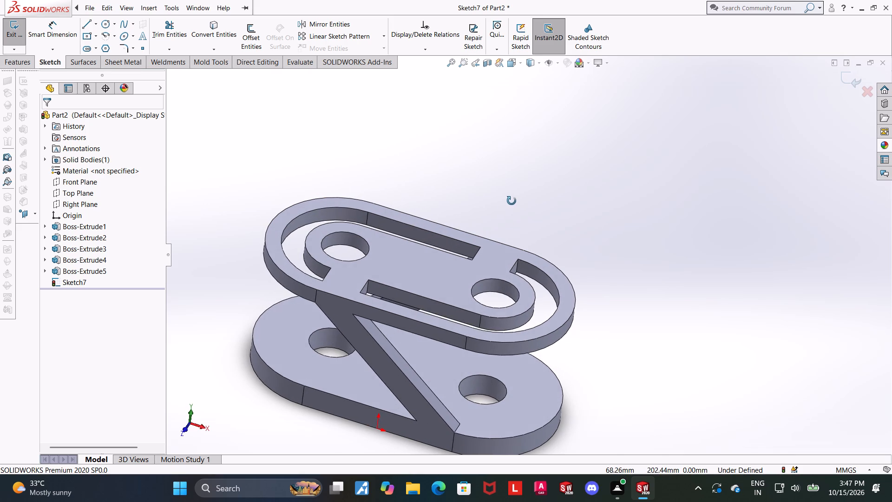
{"action": "middle_click_drag", "start_coordinate": [512, 201], "coordinate": [507, 208]}
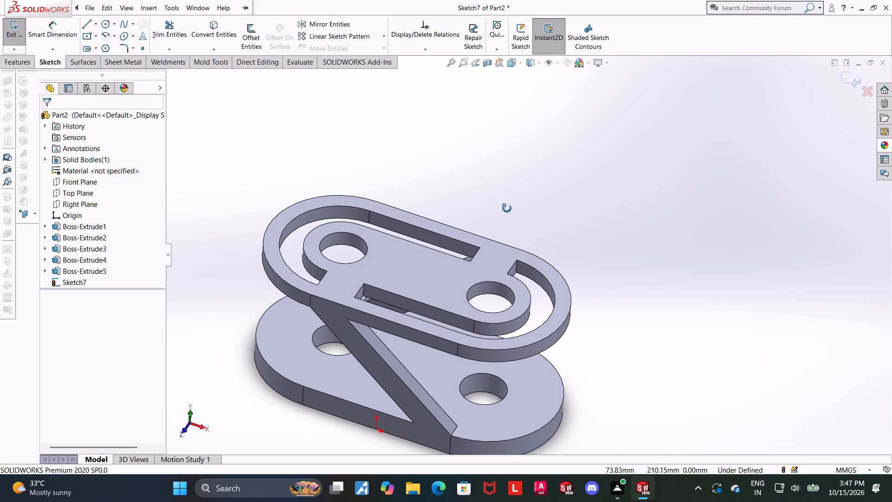
{"action": "middle_click_drag", "start_coordinate": [507, 208], "coordinate": [508, 207]}
{"action": "scroll", "coordinate": [508, 207], "scroll_direction": "up", "scroll_amount": 4}
{"action": "scroll", "coordinate": [493, 250], "scroll_direction": "down", "scroll_amount": 2}
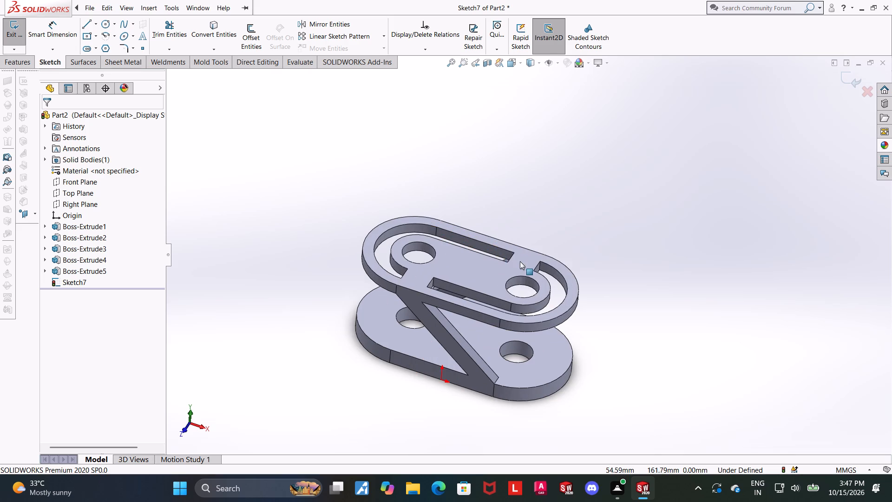
{"action": "middle_click_drag", "start_coordinate": [549, 271], "coordinate": [552, 250]}
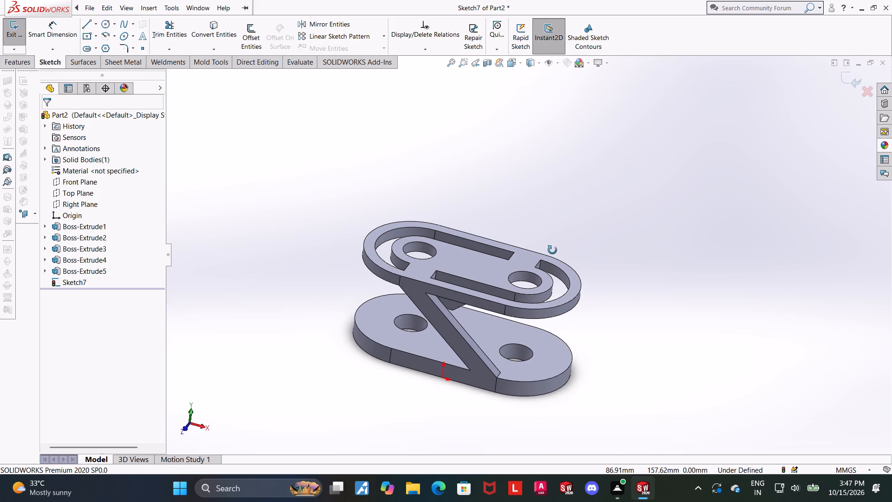
{"action": "middle_click_drag", "start_coordinate": [552, 250], "coordinate": [553, 250]}
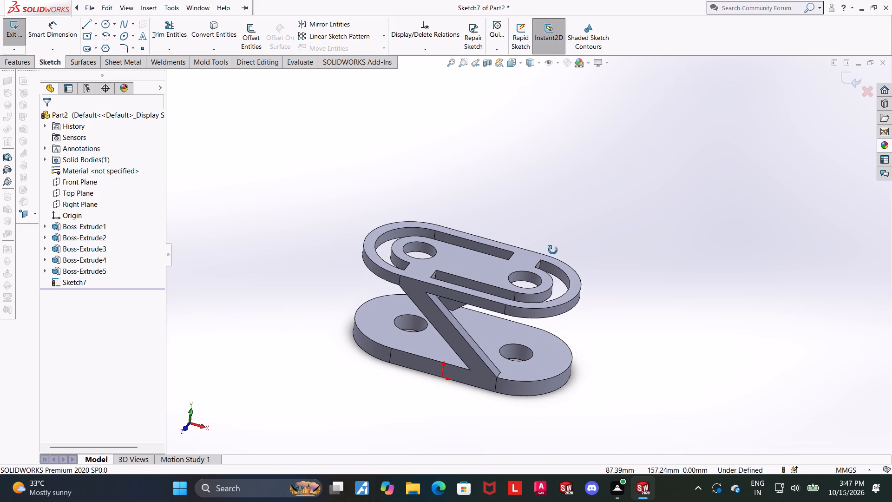
{"action": "middle_click_drag", "start_coordinate": [553, 250], "coordinate": [550, 257]}
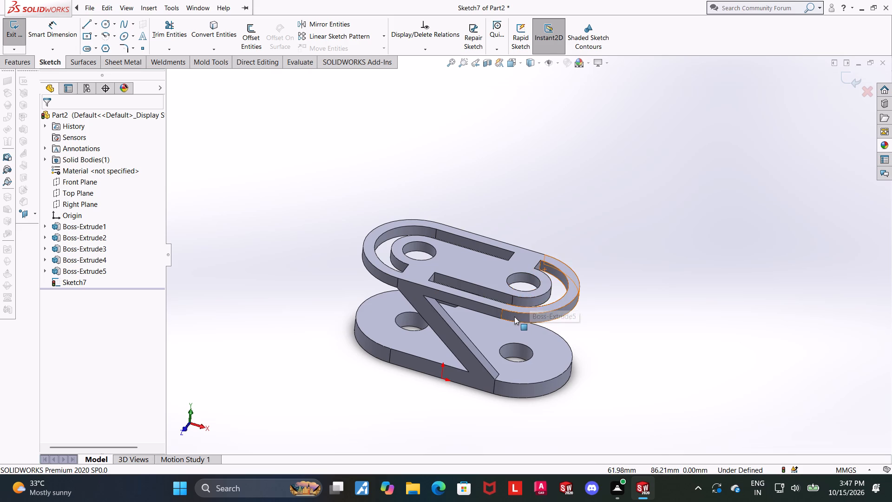
{"action": "scroll", "coordinate": [514, 317], "scroll_direction": "down", "scroll_amount": 1}
{"action": "middle_click_drag", "start_coordinate": [505, 357], "coordinate": [515, 327]}
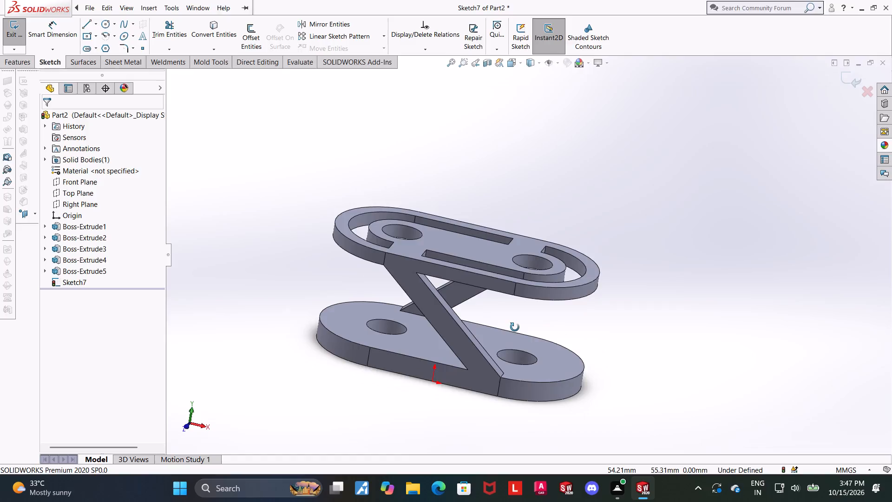
{"action": "middle_click_drag", "start_coordinate": [515, 327], "coordinate": [503, 334]}
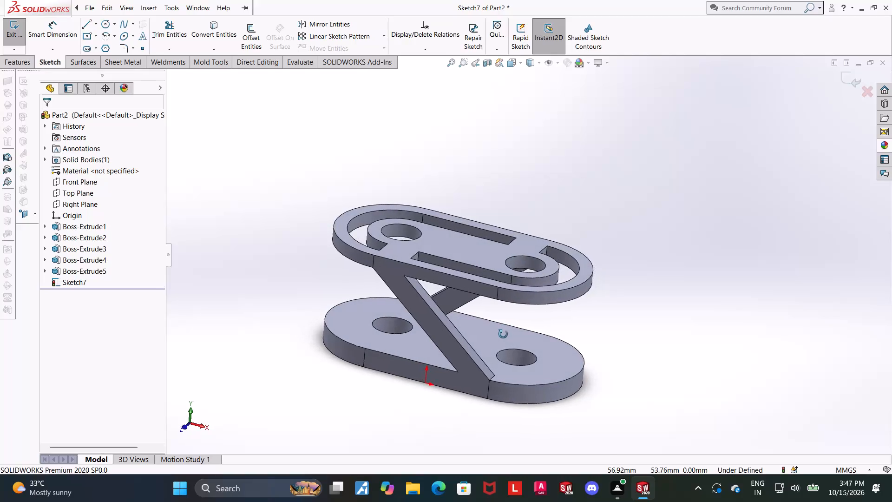
{"action": "middle_click_drag", "start_coordinate": [503, 334], "coordinate": [504, 335]}
{"action": "scroll", "coordinate": [567, 228], "scroll_direction": "down", "scroll_amount": 2}
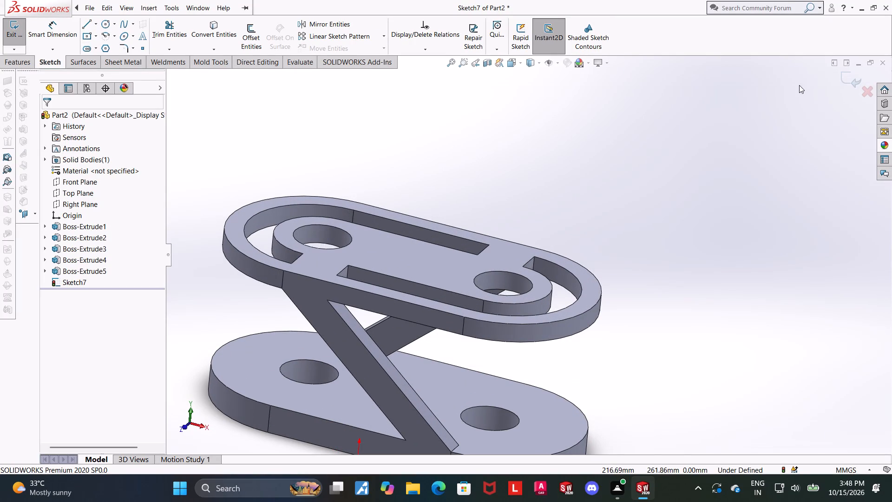
Exit the empty sketch.
{"action": "left_click", "coordinate": [843, 82]}
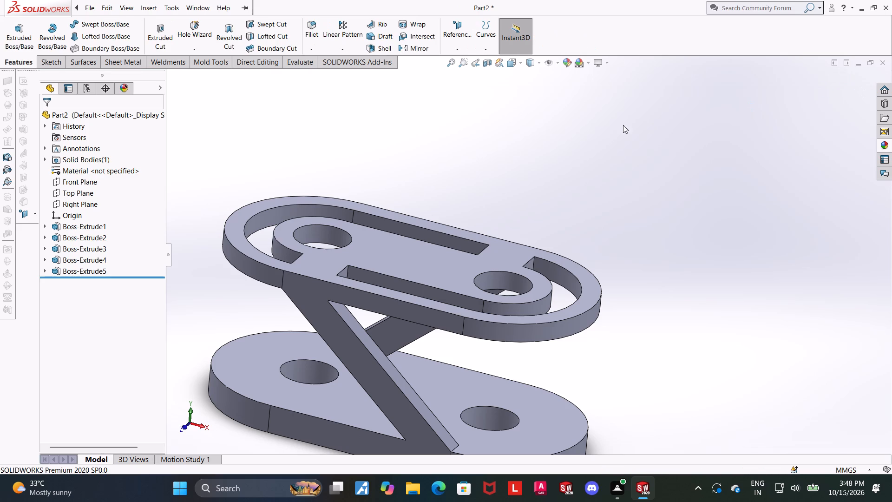
Start a new sketch on the top face of the upper slotted ring.
{"action": "left_click", "coordinate": [377, 213]}
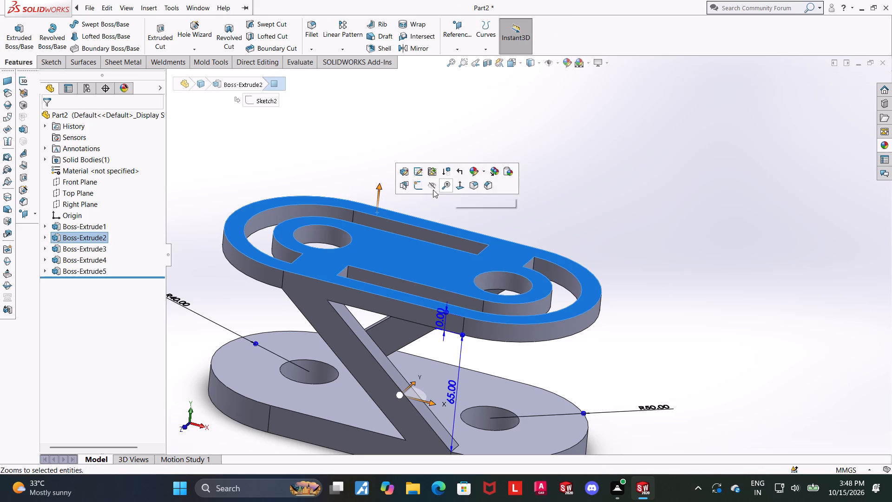
{"action": "left_click", "coordinate": [421, 190]}
{"action": "left_click", "coordinate": [89, 281]}
{"action": "left_click", "coordinate": [109, 269]}
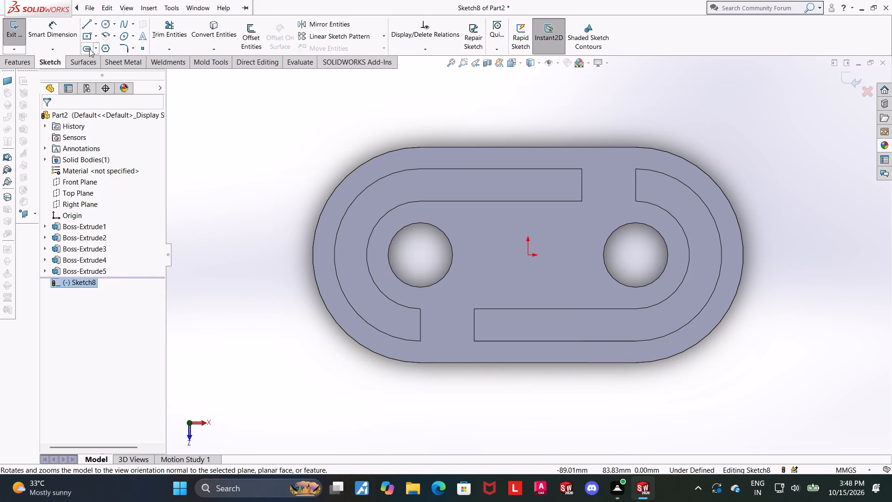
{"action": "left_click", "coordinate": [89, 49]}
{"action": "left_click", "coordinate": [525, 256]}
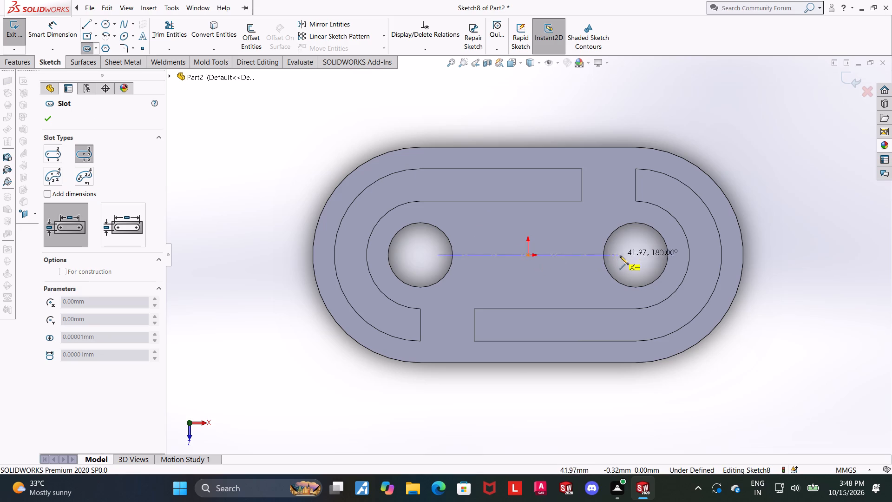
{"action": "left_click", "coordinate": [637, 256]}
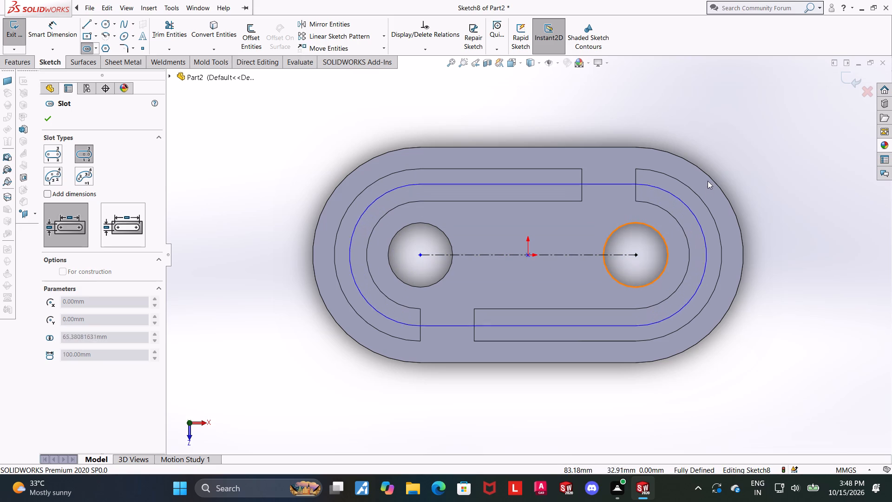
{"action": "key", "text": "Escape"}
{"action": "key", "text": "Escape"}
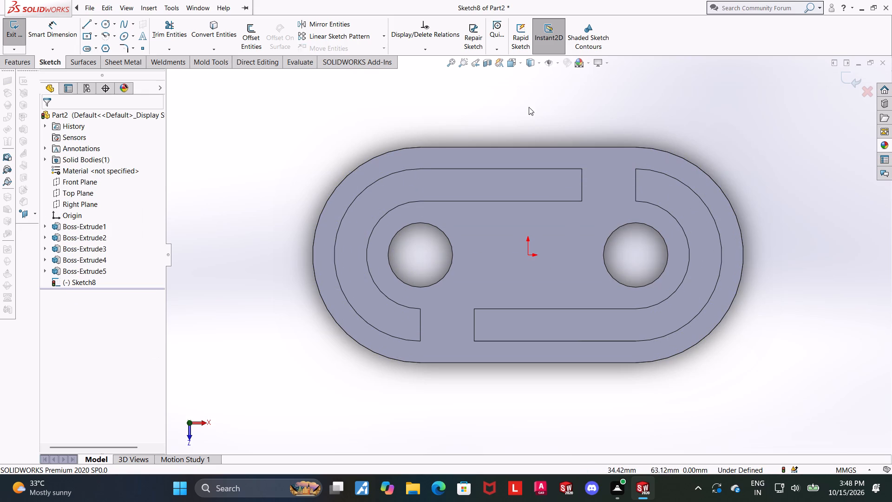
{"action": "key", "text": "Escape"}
Convert the four outer edges of the ring's top face, two straight edges and two end arcs, into sketch entities.
{"action": "left_click", "coordinate": [206, 33]}
{"action": "left_click", "coordinate": [433, 146]}
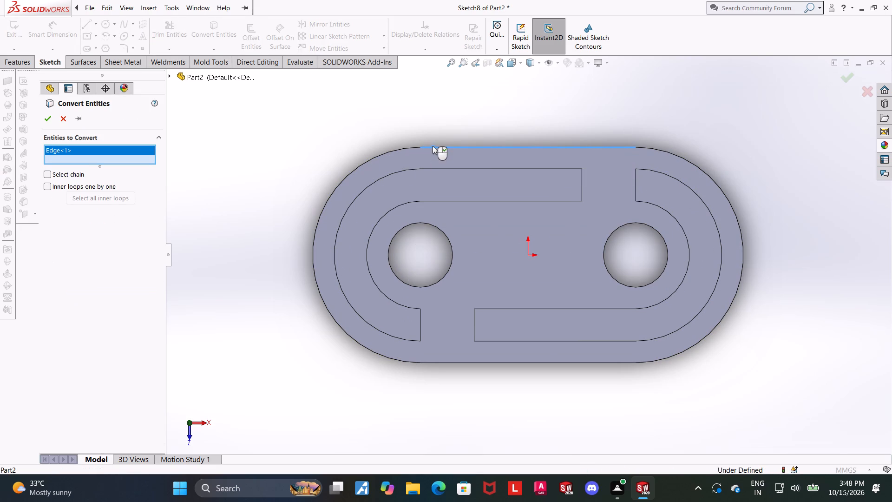
{"action": "left_click", "coordinate": [409, 146]}
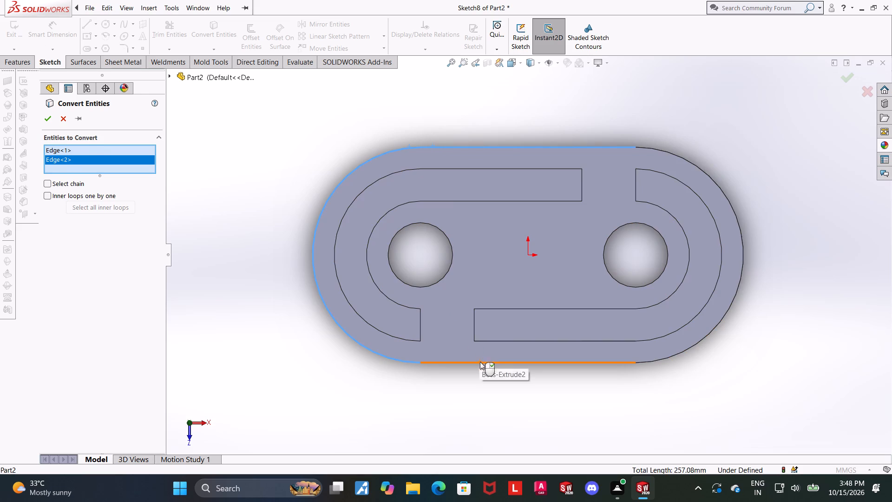
{"action": "left_click", "coordinate": [480, 361]}
{"action": "left_click", "coordinate": [722, 321]}
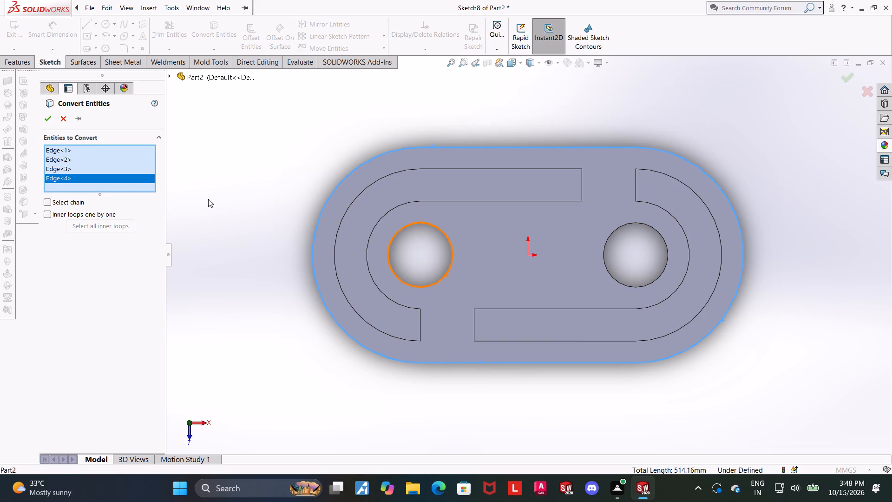
{"action": "left_click", "coordinate": [46, 122]}
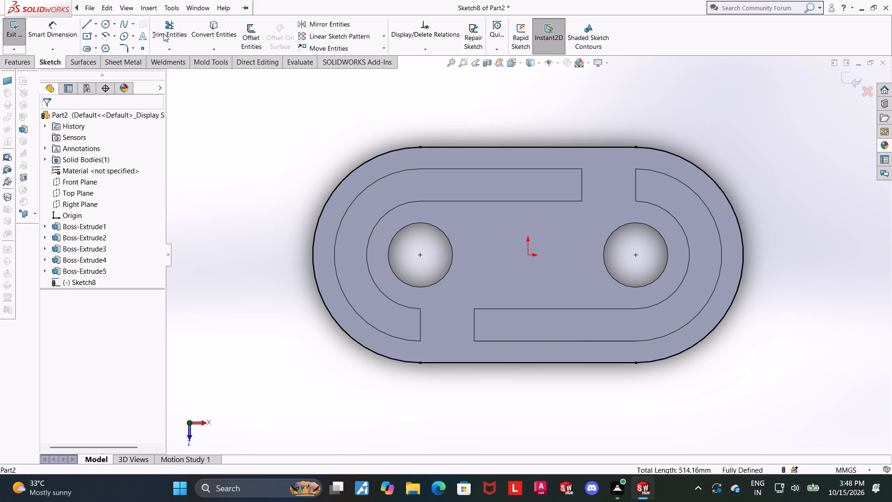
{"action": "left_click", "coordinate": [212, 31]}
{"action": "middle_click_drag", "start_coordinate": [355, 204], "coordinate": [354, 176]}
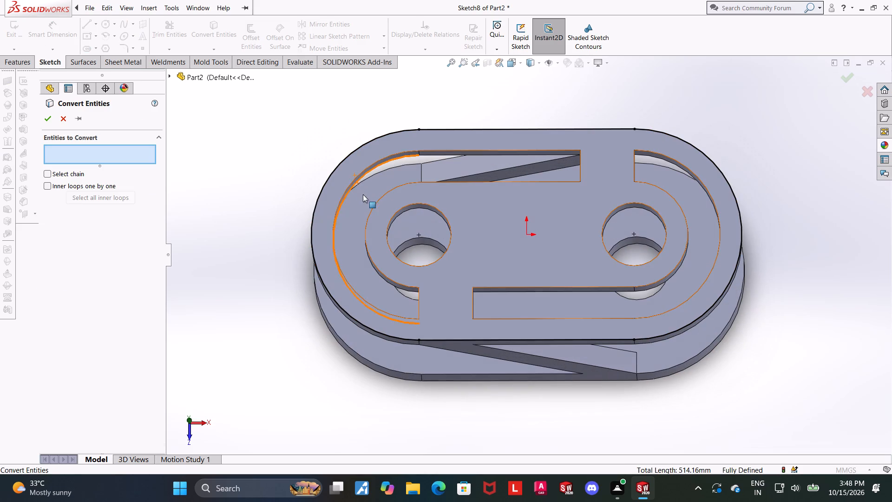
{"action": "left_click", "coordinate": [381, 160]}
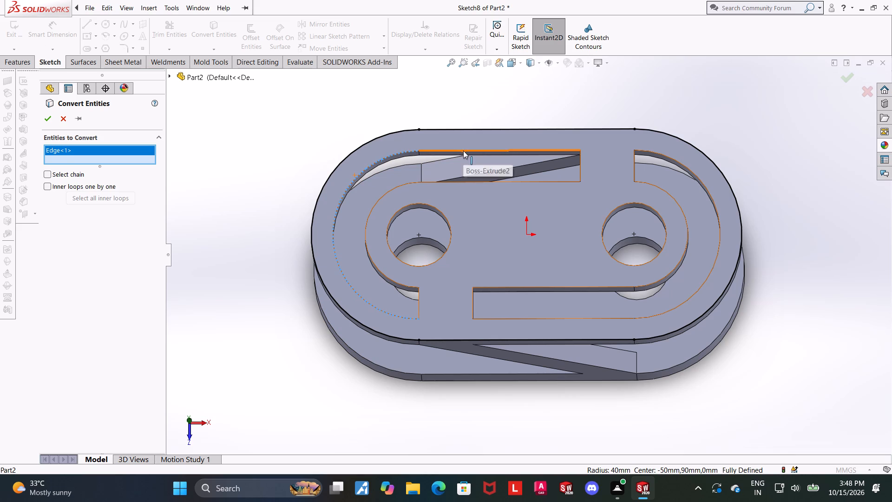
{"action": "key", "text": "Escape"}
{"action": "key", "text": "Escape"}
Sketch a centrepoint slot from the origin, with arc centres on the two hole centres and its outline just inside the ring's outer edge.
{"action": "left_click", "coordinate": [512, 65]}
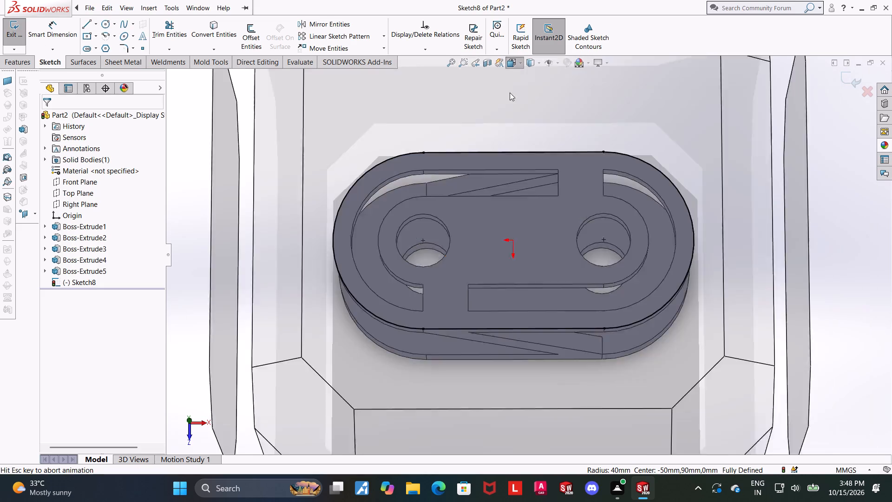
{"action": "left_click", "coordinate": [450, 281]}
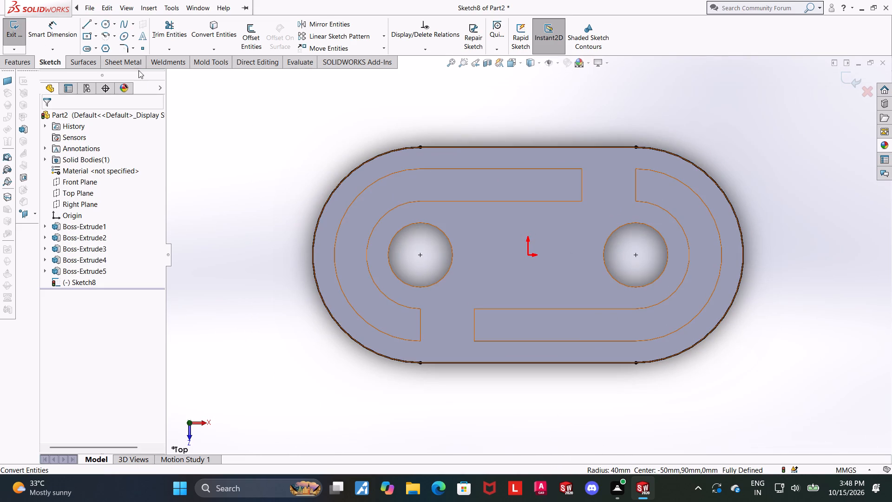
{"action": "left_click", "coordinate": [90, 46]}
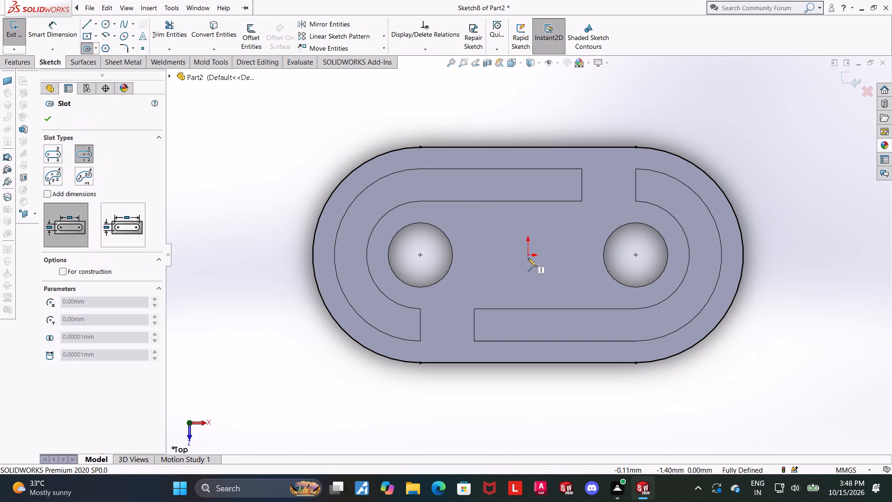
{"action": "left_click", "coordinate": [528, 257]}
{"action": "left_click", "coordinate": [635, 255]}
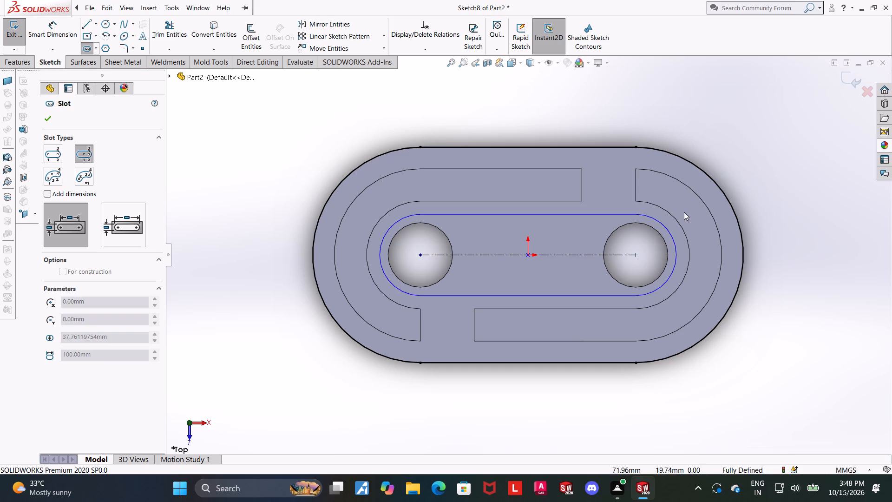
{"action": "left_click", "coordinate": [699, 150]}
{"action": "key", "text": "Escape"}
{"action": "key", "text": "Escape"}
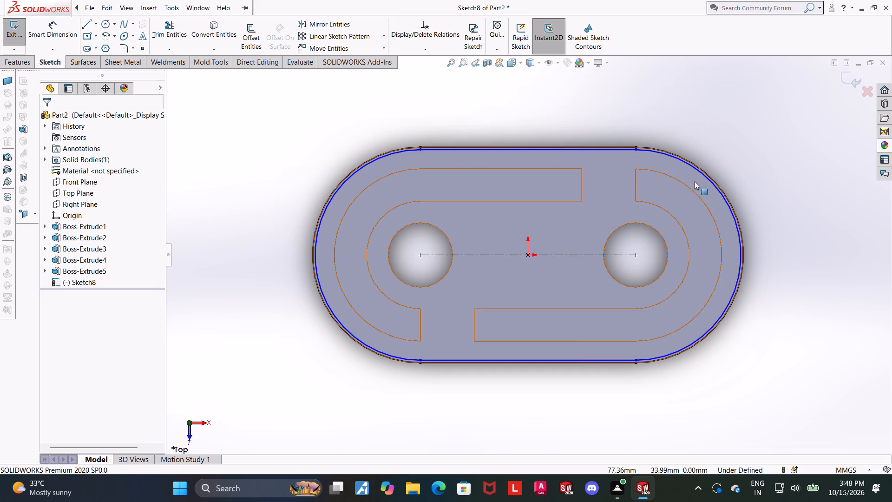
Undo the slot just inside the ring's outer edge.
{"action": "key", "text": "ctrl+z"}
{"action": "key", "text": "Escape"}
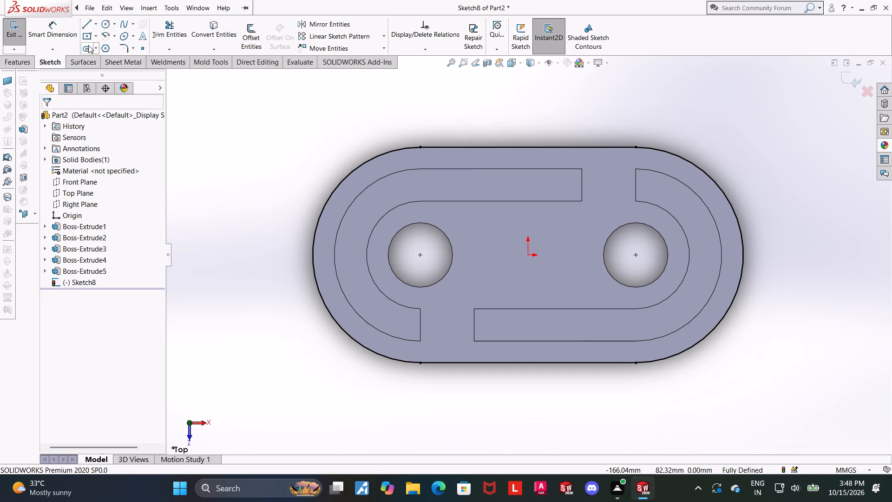
Sketch a centrepoint slot from the origin, with arc centres 50 mm either side on the hole centres and its outline just outside the inner slot.
{"action": "left_click", "coordinate": [88, 46]}
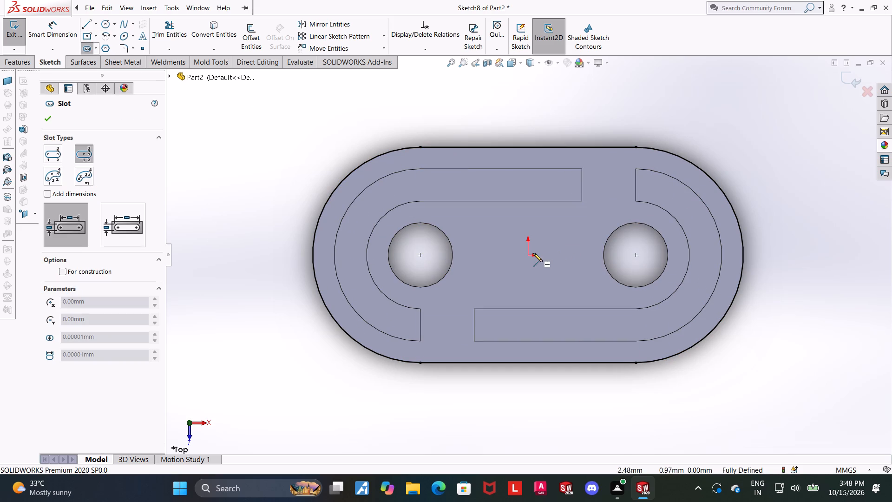
{"action": "left_click", "coordinate": [527, 254]}
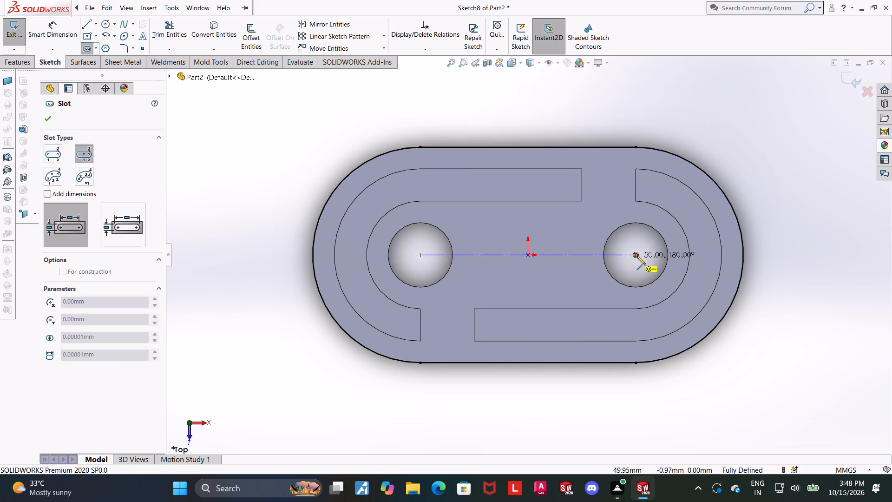
{"action": "left_click", "coordinate": [637, 256]}
{"action": "left_click", "coordinate": [692, 196]}
{"action": "key", "text": "Escape"}
{"action": "key", "text": "Escape"}
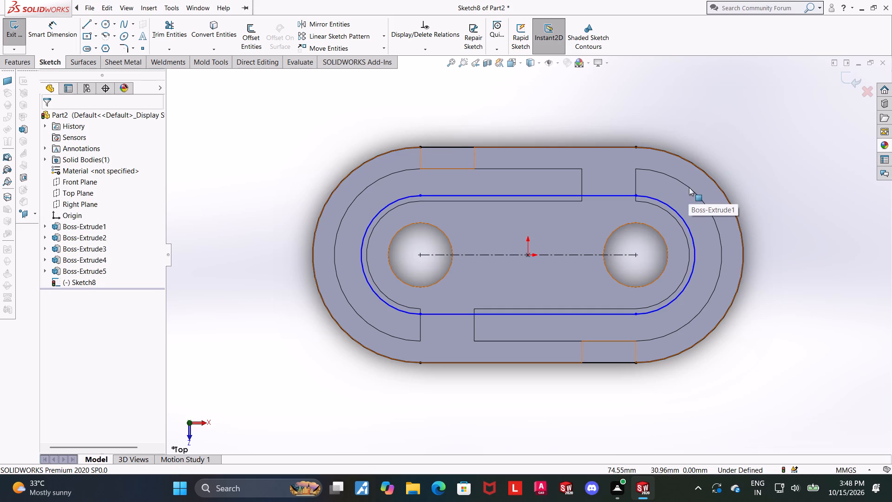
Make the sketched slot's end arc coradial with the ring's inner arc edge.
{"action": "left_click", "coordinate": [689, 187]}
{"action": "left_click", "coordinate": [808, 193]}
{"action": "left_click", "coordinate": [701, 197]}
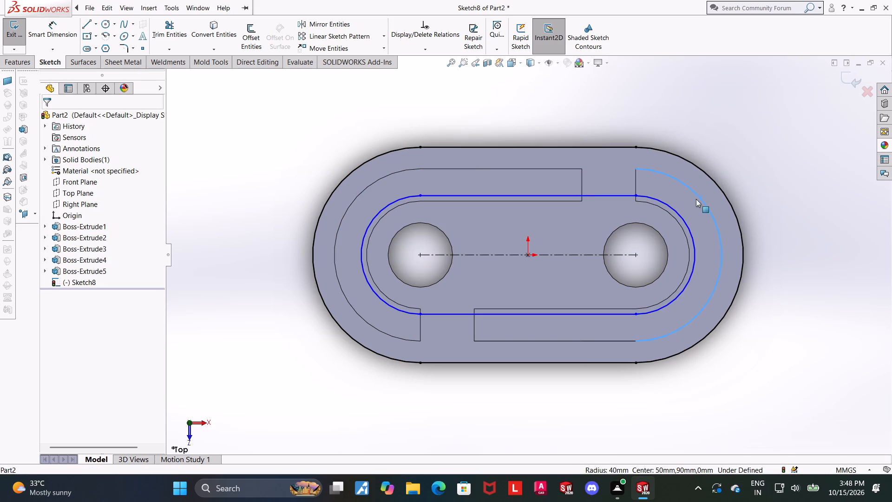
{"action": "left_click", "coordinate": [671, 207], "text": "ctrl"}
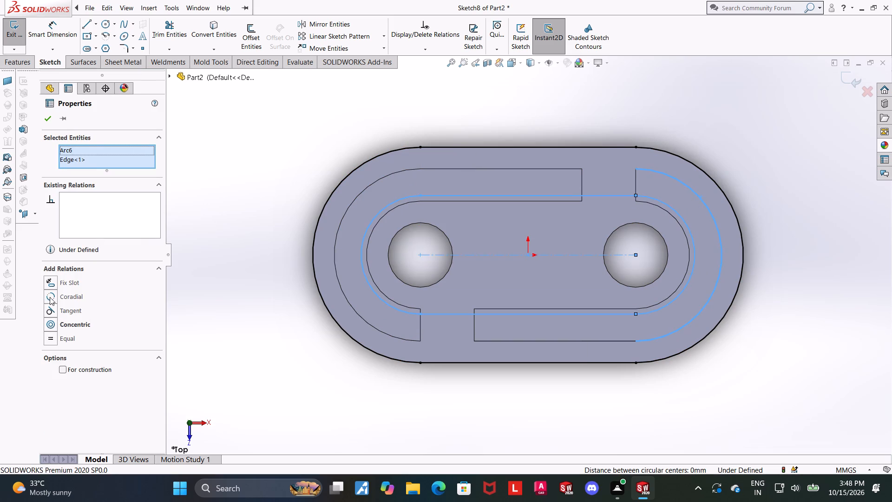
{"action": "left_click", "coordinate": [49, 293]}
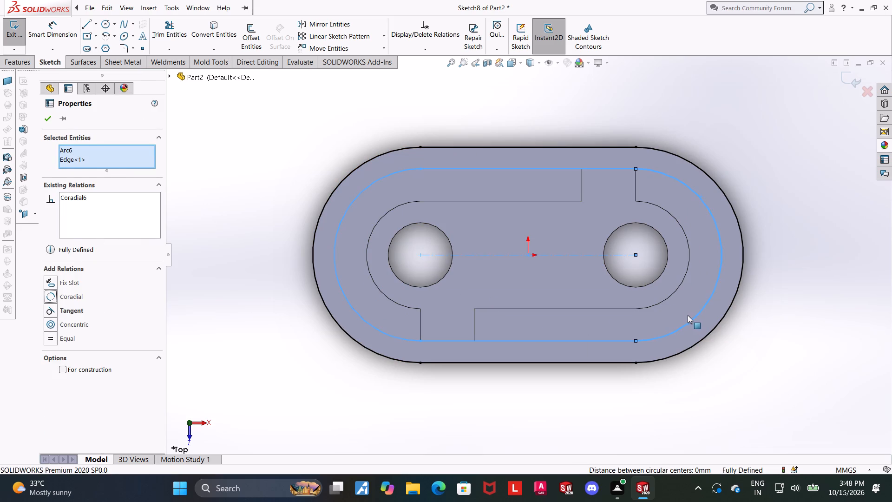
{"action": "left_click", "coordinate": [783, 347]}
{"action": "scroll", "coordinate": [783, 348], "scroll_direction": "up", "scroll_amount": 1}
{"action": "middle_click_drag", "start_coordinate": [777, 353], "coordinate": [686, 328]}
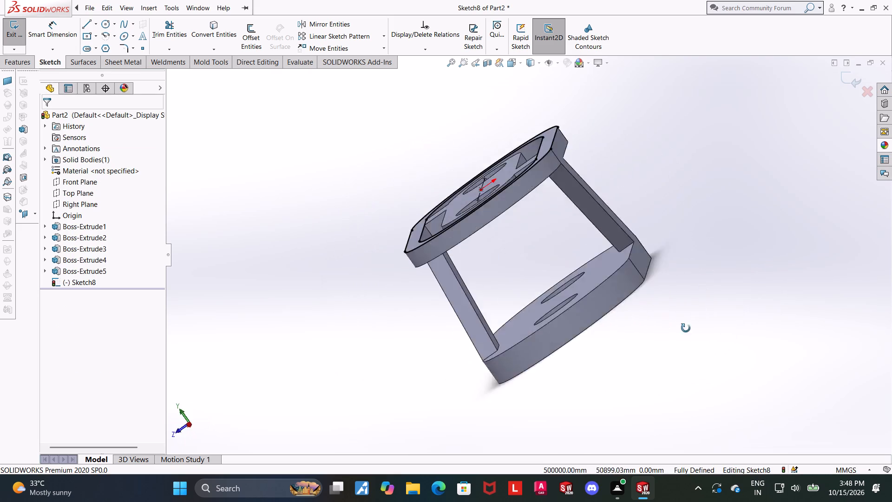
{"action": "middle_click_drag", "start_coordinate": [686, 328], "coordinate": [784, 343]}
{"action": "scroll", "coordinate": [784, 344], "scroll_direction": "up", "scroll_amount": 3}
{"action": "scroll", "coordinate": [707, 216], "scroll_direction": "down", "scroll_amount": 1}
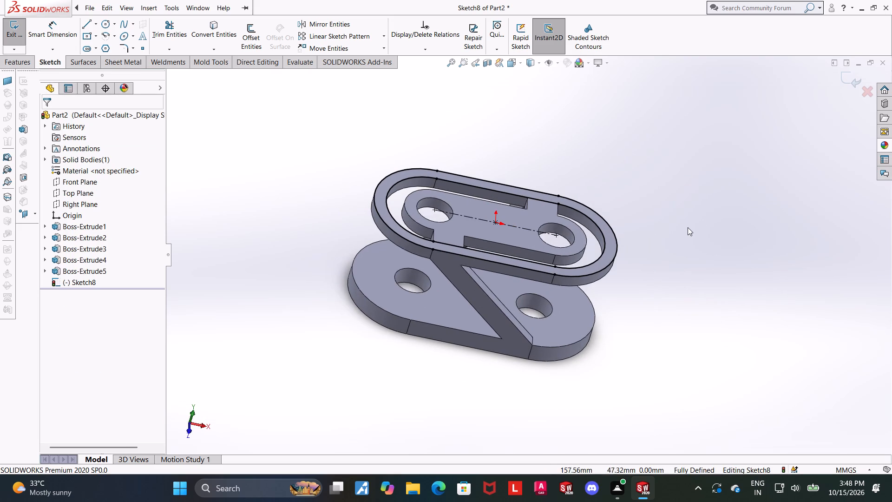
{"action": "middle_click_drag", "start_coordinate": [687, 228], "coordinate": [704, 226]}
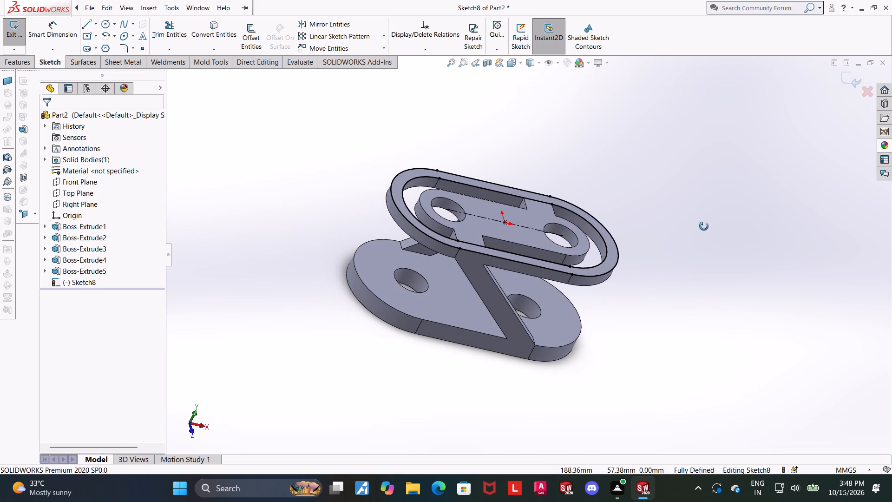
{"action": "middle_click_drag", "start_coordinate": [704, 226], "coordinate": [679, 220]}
Undo the latest slot sketching and exit the sketch on the ring's top face, discarding its changes.
{"action": "key", "text": "ctrl+z"}
{"action": "key", "text": "ctrl+z"}
{"action": "key", "text": "ctrl+z"}
{"action": "key", "text": "ctrl+z"}
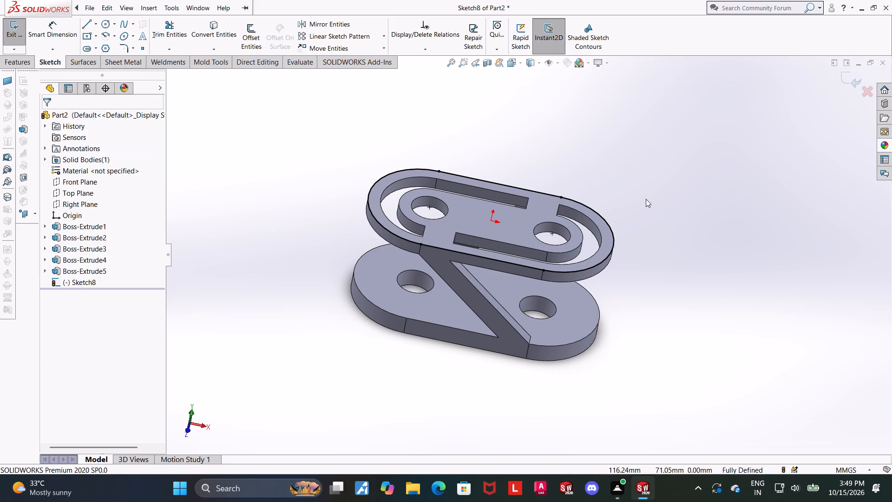
{"action": "key", "text": "ctrl+z"}
{"action": "left_click", "coordinate": [866, 92]}
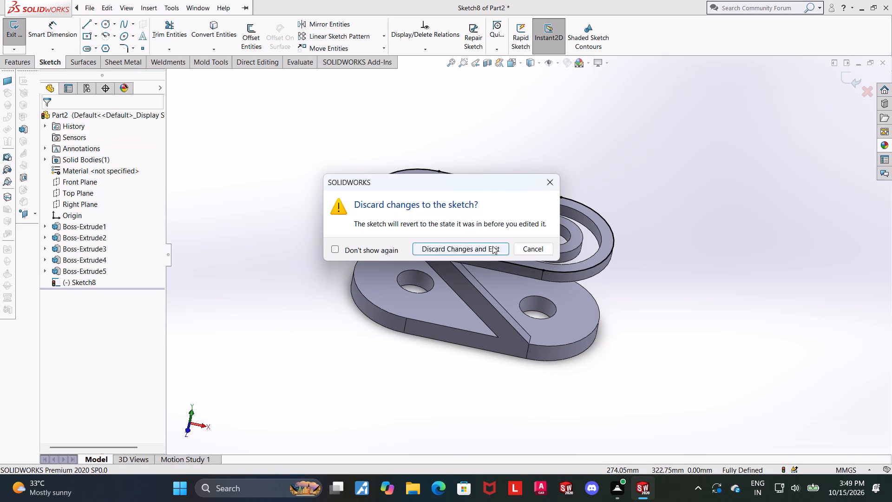
{"action": "left_click", "coordinate": [492, 246]}
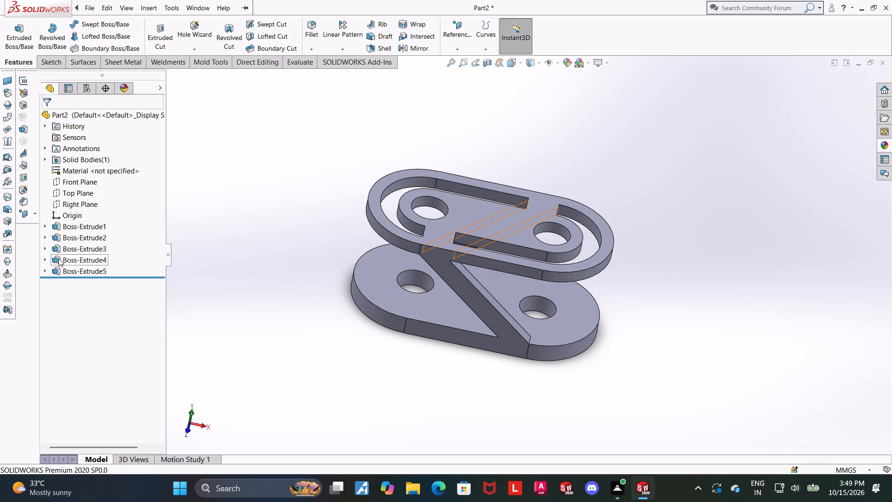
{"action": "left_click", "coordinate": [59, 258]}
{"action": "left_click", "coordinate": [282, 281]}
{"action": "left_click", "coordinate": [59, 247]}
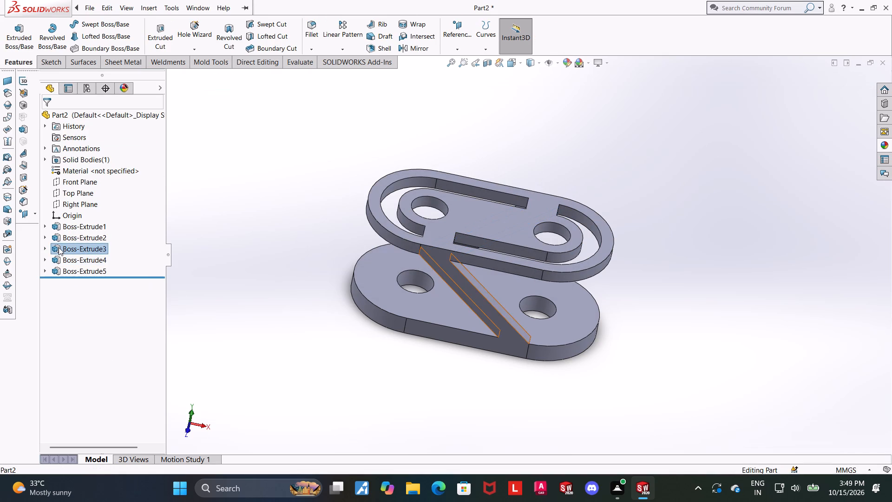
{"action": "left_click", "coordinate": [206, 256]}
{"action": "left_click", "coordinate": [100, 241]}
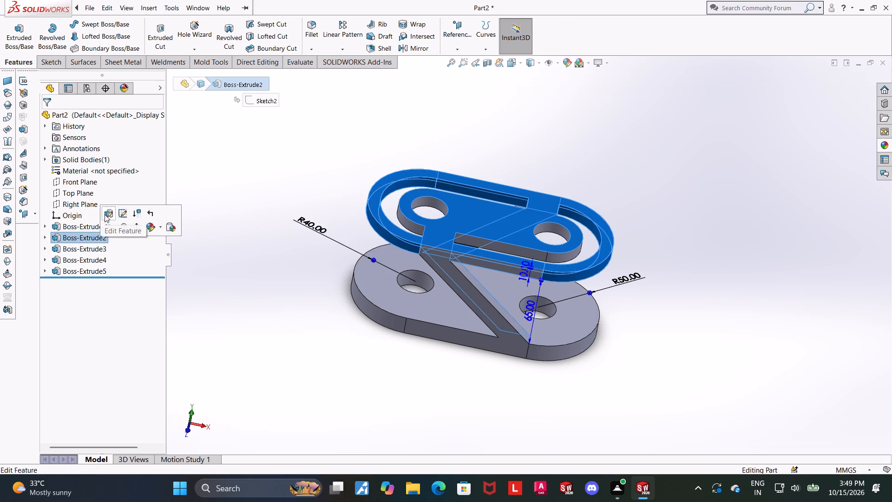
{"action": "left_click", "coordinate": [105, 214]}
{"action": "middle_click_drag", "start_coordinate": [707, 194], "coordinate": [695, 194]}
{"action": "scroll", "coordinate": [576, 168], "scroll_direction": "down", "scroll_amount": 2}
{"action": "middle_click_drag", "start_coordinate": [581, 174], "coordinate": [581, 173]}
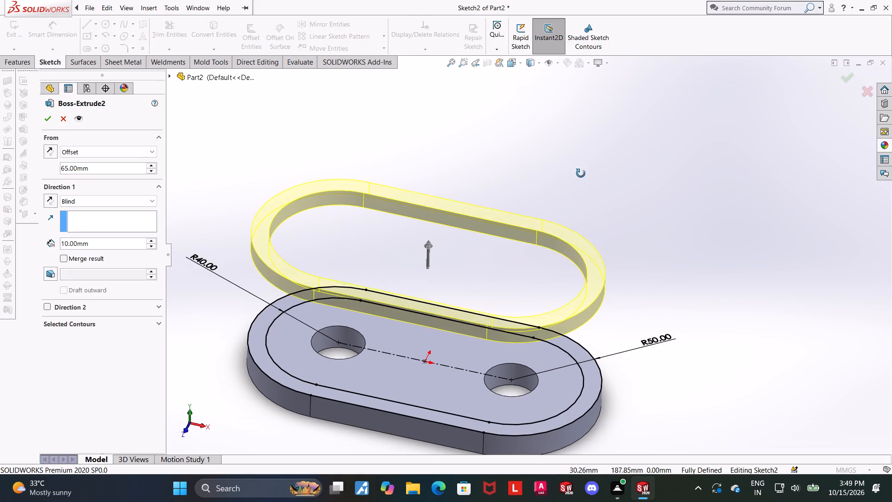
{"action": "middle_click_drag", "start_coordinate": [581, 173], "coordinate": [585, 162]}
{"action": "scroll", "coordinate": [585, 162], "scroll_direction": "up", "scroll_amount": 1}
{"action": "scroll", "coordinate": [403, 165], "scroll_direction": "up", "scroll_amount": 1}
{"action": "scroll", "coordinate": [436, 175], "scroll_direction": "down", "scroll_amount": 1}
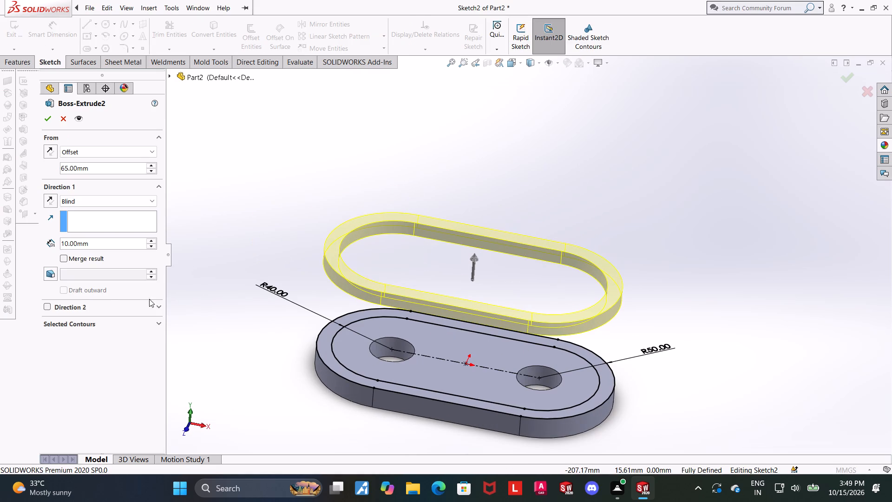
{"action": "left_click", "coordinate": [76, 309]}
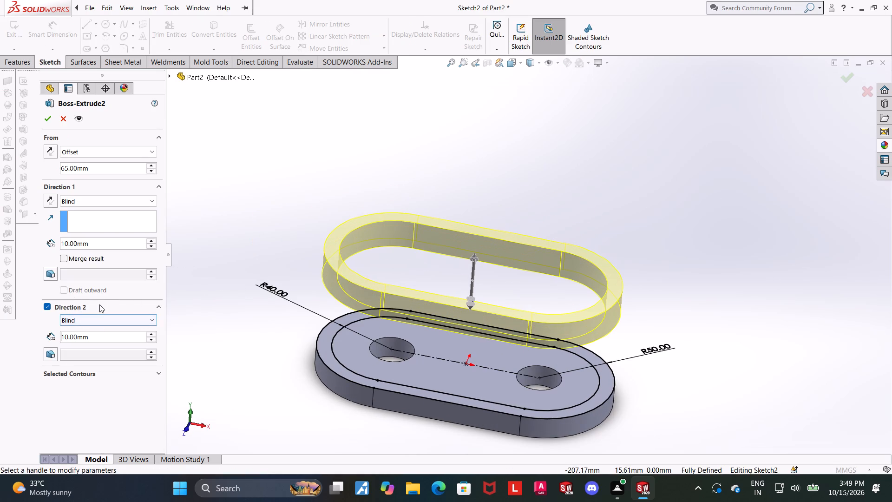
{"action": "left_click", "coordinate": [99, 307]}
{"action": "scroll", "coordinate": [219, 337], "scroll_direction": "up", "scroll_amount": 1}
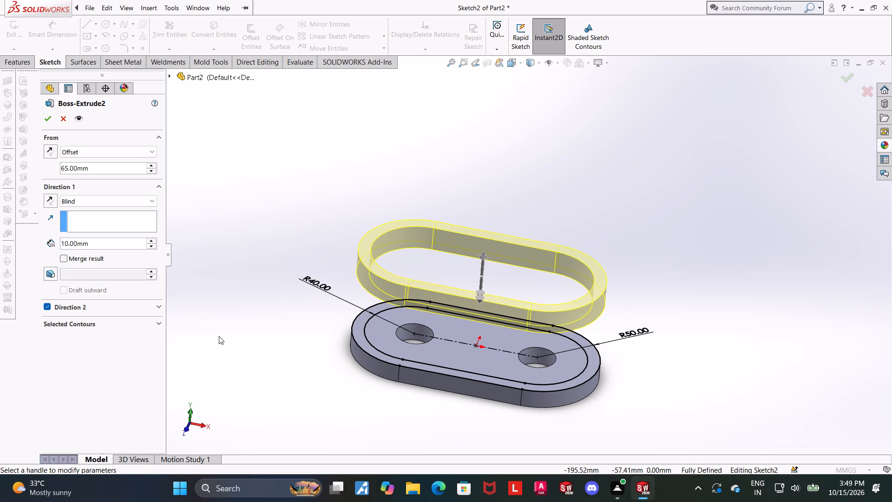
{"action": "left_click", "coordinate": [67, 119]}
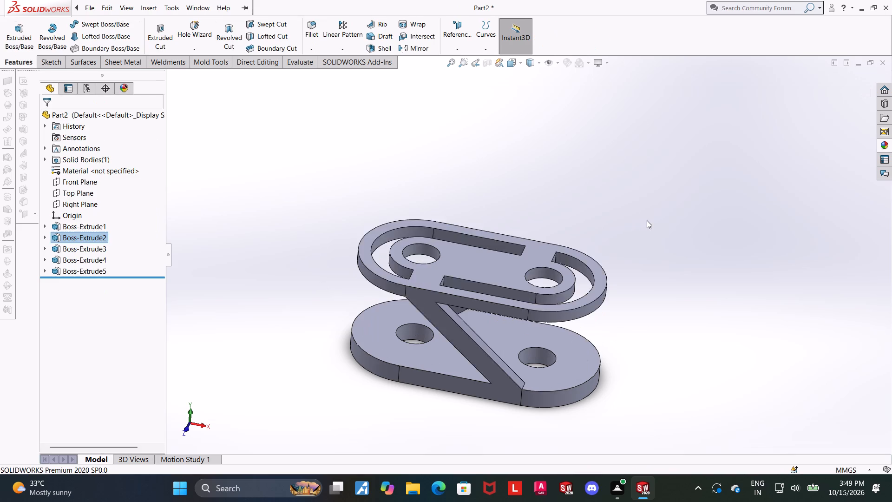
Examine the upper ring, the crossed webs and the base plate from above, from the side and from below.
{"action": "scroll", "coordinate": [645, 223], "scroll_direction": "up", "scroll_amount": 2}
{"action": "middle_click_drag", "start_coordinate": [663, 236], "coordinate": [667, 250]}
{"action": "scroll", "coordinate": [613, 249], "scroll_direction": "down", "scroll_amount": 1}
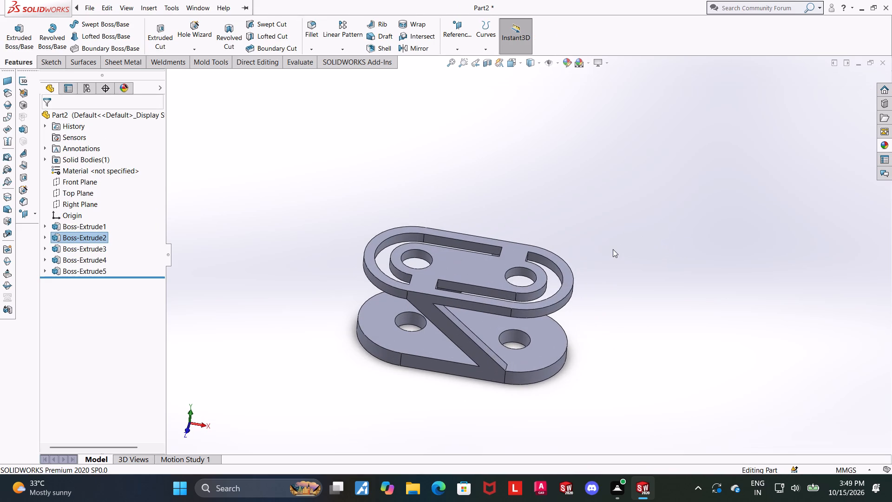
{"action": "scroll", "coordinate": [613, 249], "scroll_direction": "down", "scroll_amount": 1}
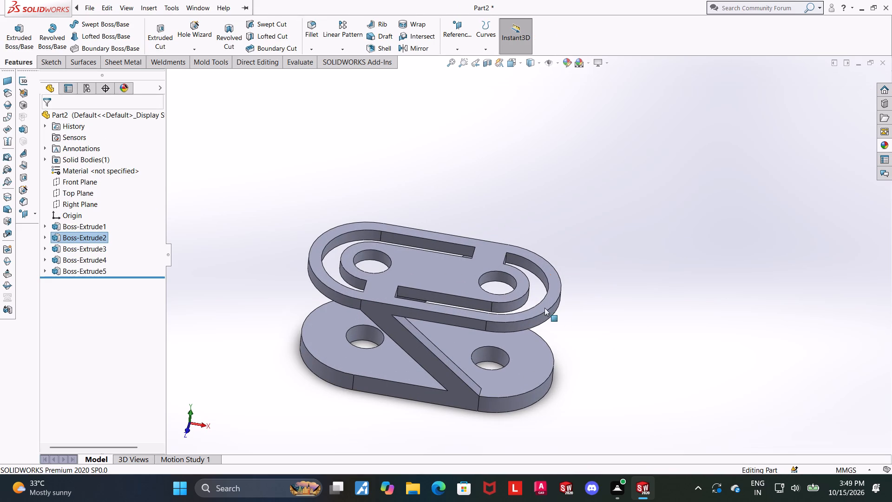
{"action": "middle_click_drag", "start_coordinate": [610, 321], "coordinate": [617, 244]}
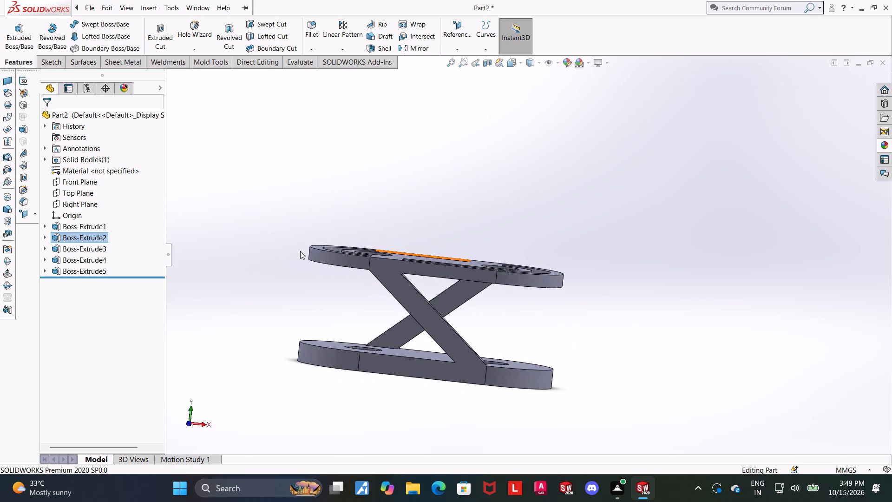
{"action": "left_click", "coordinate": [71, 193]}
{"action": "left_click", "coordinate": [726, 301]}
{"action": "middle_click_drag", "start_coordinate": [529, 313], "coordinate": [526, 249]}
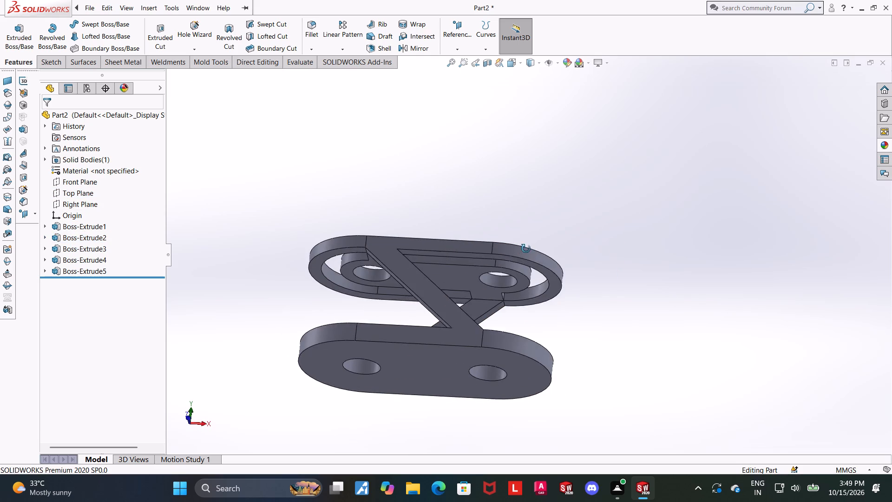
{"action": "middle_click_drag", "start_coordinate": [526, 249], "coordinate": [527, 248]}
{"action": "left_click", "coordinate": [552, 285]}
{"action": "middle_click_drag", "start_coordinate": [587, 201], "coordinate": [595, 303]}
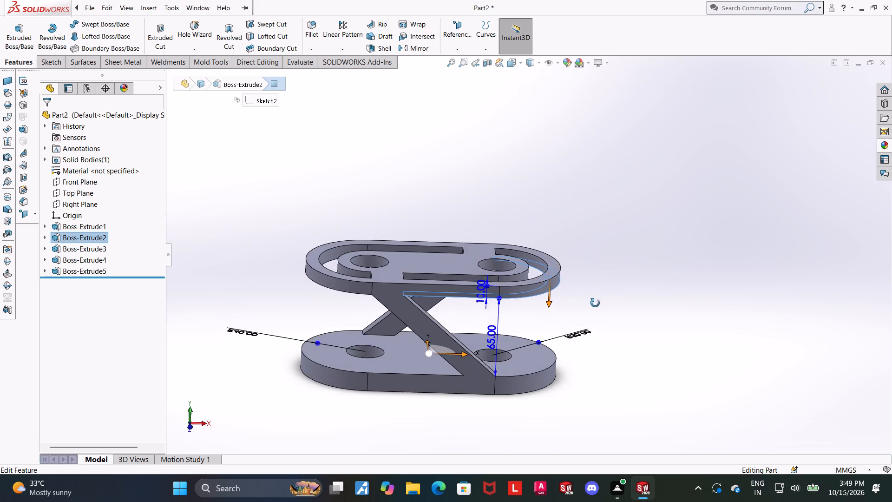
{"action": "middle_click_drag", "start_coordinate": [595, 303], "coordinate": [590, 297]}
{"action": "scroll", "coordinate": [580, 219], "scroll_direction": "down", "scroll_amount": 1}
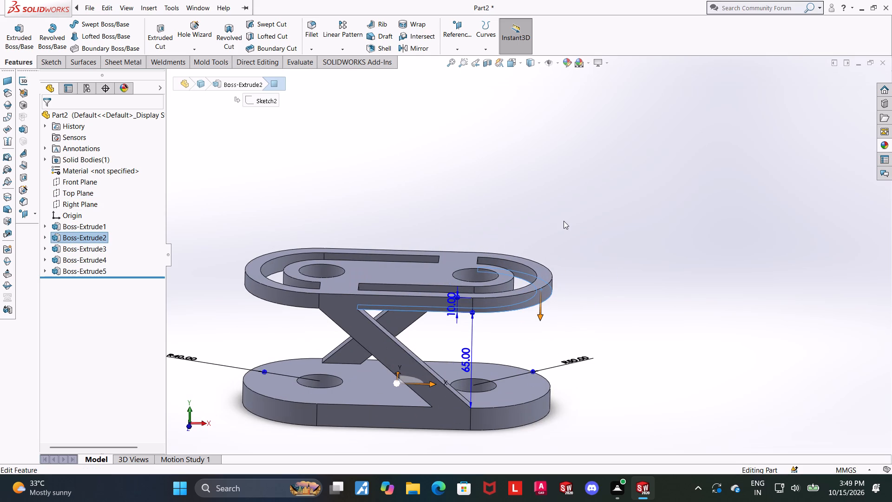
{"action": "left_click", "coordinate": [575, 220]}
{"action": "middle_click_drag", "start_coordinate": [576, 220], "coordinate": [579, 250]}
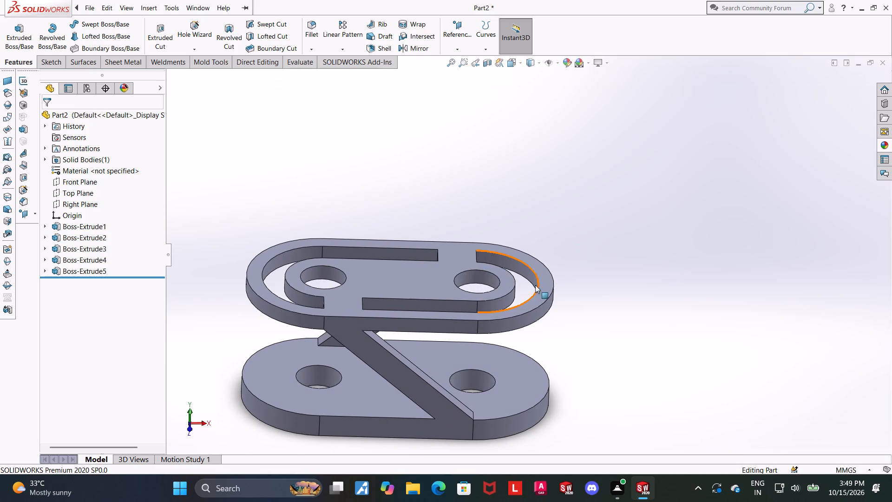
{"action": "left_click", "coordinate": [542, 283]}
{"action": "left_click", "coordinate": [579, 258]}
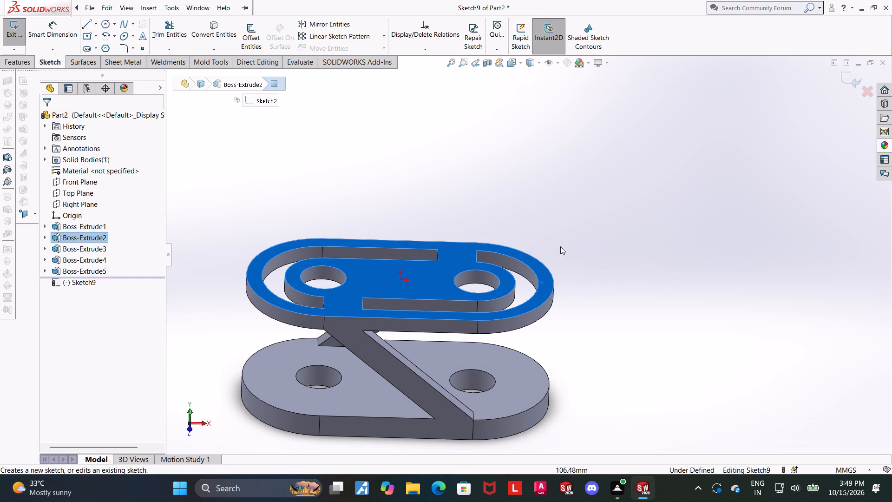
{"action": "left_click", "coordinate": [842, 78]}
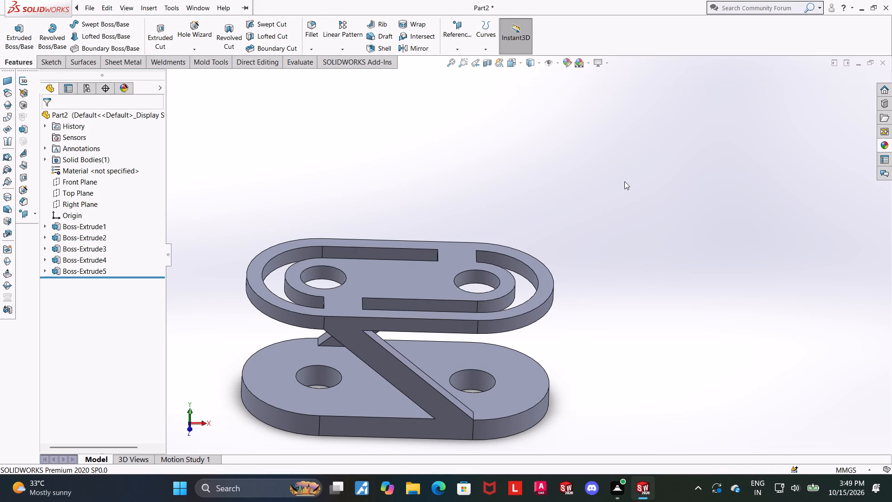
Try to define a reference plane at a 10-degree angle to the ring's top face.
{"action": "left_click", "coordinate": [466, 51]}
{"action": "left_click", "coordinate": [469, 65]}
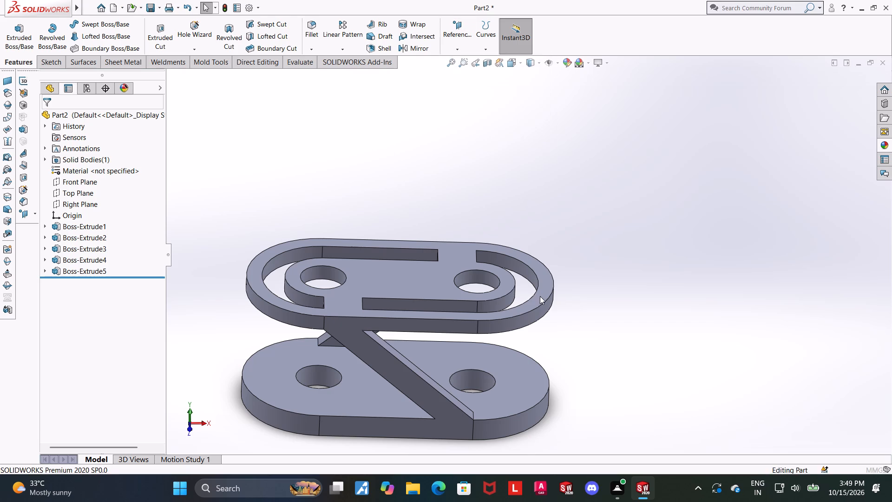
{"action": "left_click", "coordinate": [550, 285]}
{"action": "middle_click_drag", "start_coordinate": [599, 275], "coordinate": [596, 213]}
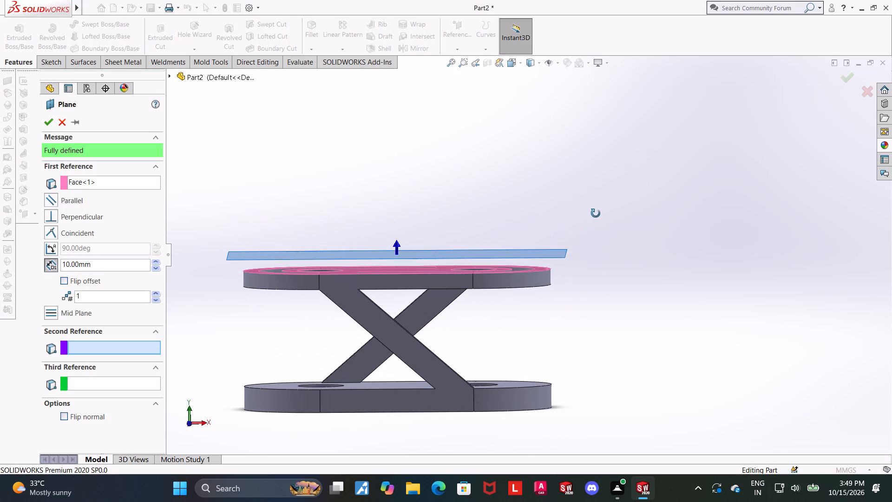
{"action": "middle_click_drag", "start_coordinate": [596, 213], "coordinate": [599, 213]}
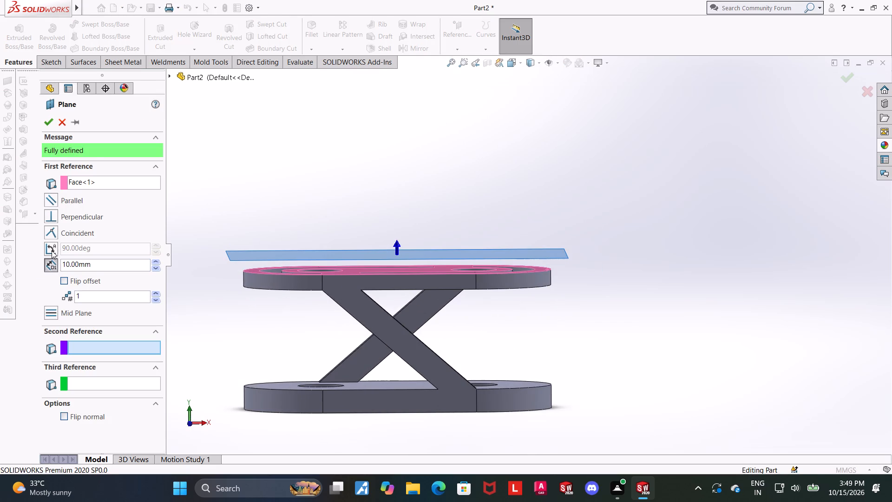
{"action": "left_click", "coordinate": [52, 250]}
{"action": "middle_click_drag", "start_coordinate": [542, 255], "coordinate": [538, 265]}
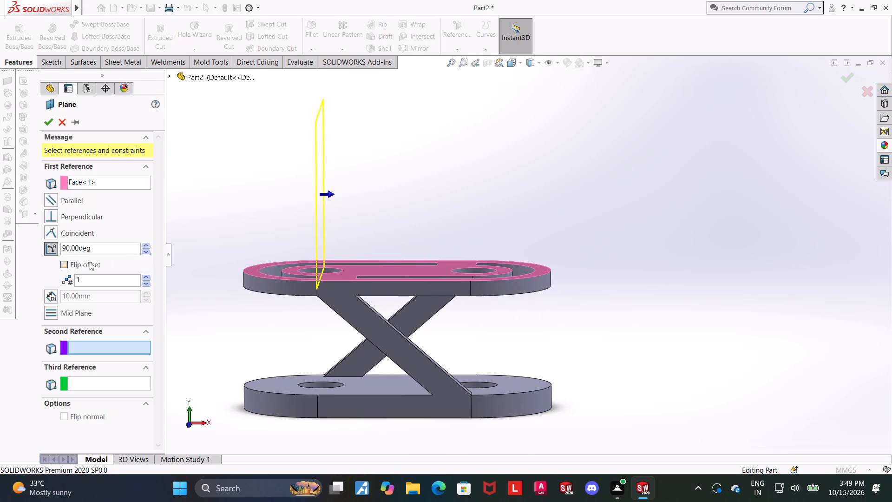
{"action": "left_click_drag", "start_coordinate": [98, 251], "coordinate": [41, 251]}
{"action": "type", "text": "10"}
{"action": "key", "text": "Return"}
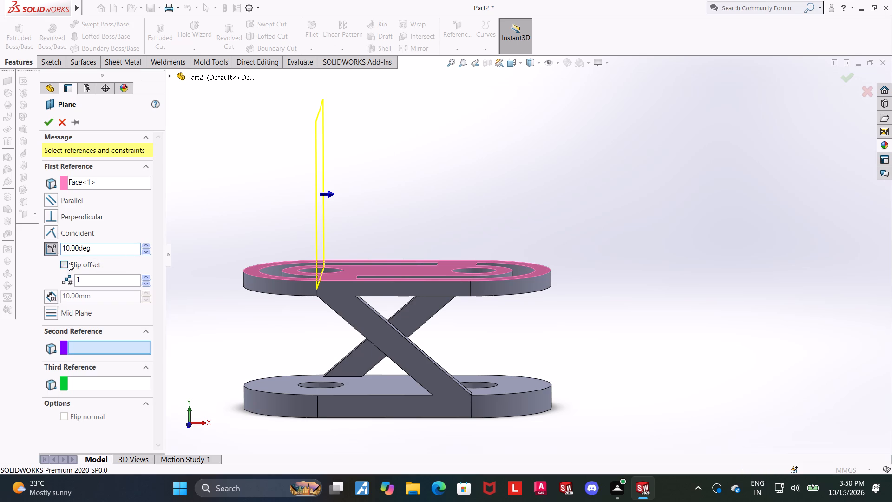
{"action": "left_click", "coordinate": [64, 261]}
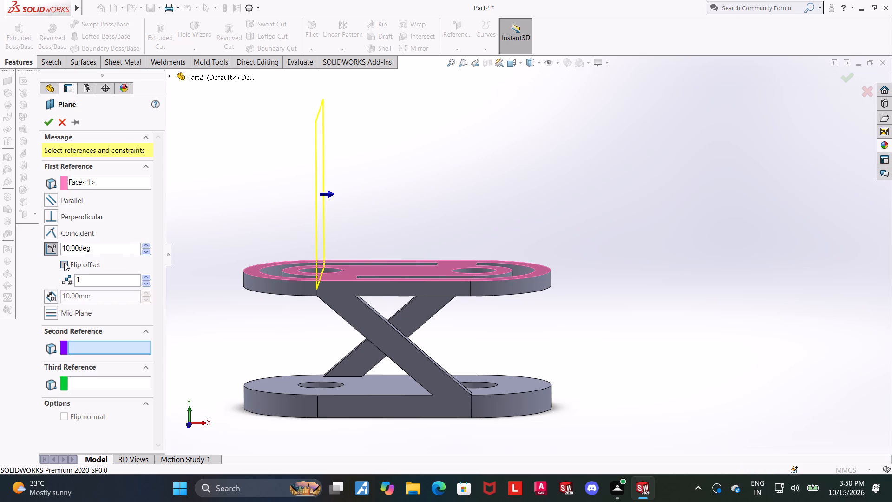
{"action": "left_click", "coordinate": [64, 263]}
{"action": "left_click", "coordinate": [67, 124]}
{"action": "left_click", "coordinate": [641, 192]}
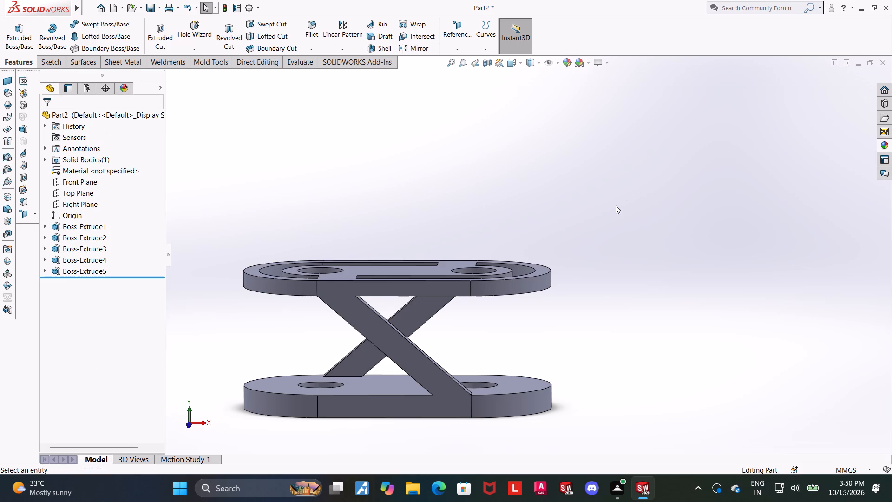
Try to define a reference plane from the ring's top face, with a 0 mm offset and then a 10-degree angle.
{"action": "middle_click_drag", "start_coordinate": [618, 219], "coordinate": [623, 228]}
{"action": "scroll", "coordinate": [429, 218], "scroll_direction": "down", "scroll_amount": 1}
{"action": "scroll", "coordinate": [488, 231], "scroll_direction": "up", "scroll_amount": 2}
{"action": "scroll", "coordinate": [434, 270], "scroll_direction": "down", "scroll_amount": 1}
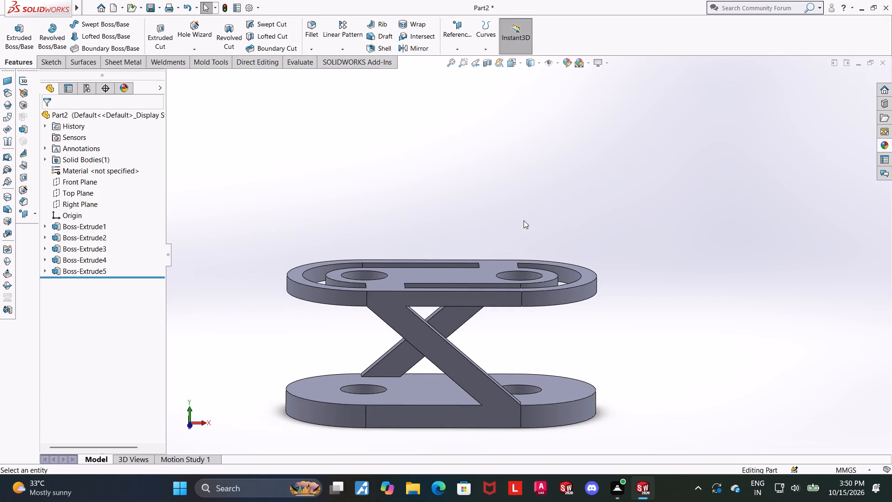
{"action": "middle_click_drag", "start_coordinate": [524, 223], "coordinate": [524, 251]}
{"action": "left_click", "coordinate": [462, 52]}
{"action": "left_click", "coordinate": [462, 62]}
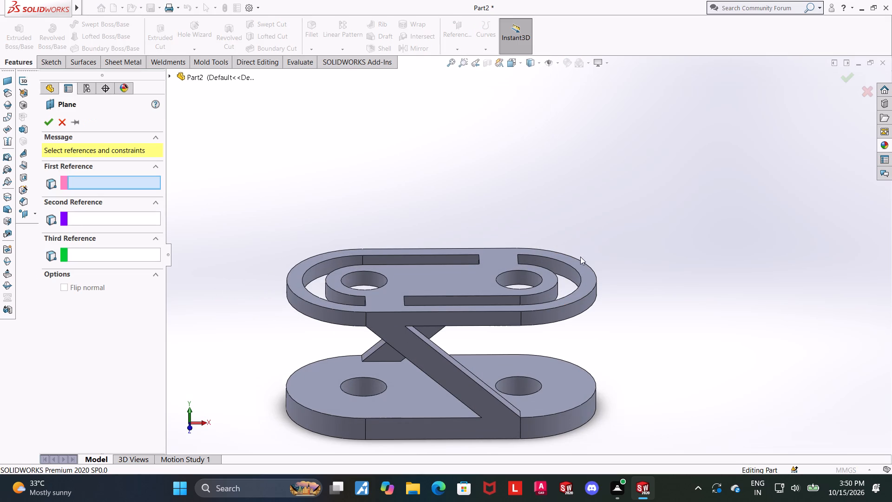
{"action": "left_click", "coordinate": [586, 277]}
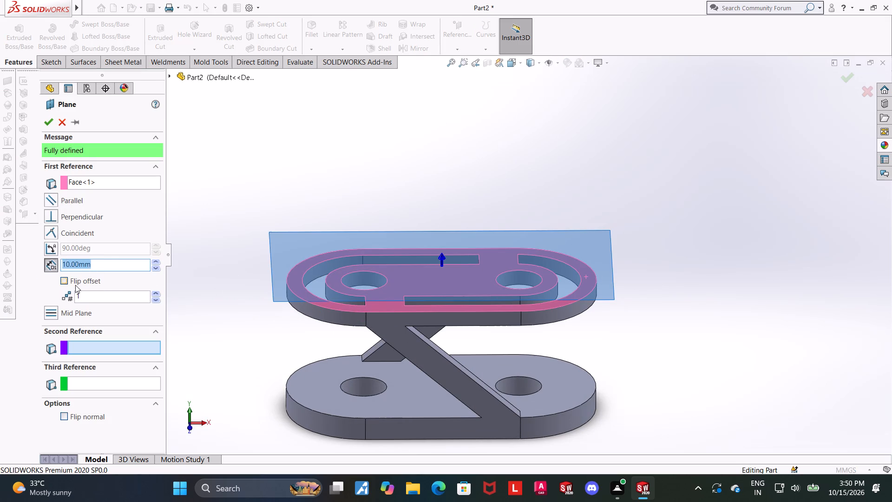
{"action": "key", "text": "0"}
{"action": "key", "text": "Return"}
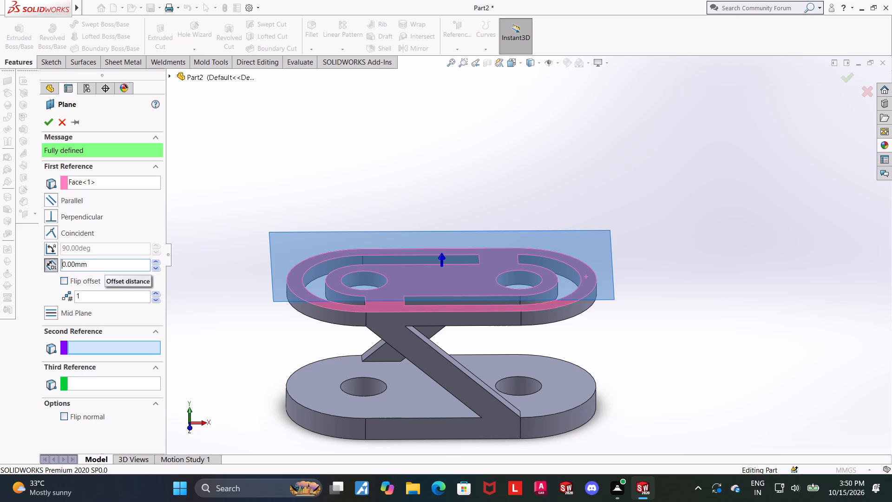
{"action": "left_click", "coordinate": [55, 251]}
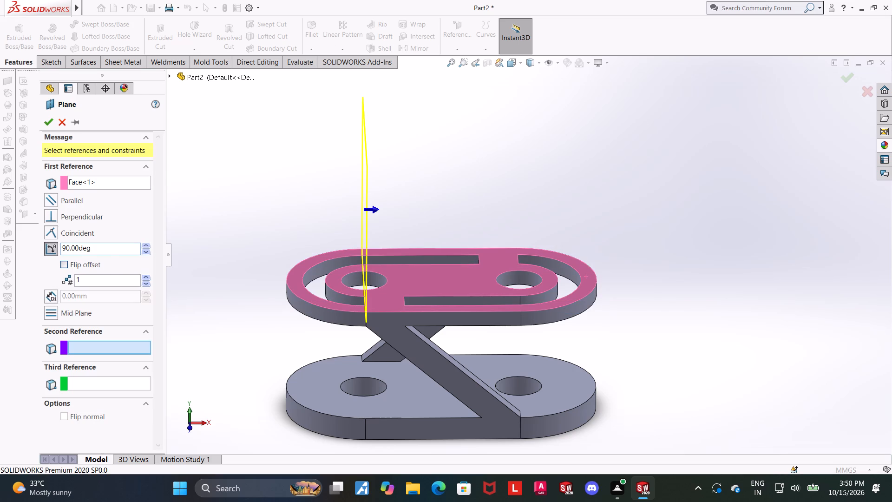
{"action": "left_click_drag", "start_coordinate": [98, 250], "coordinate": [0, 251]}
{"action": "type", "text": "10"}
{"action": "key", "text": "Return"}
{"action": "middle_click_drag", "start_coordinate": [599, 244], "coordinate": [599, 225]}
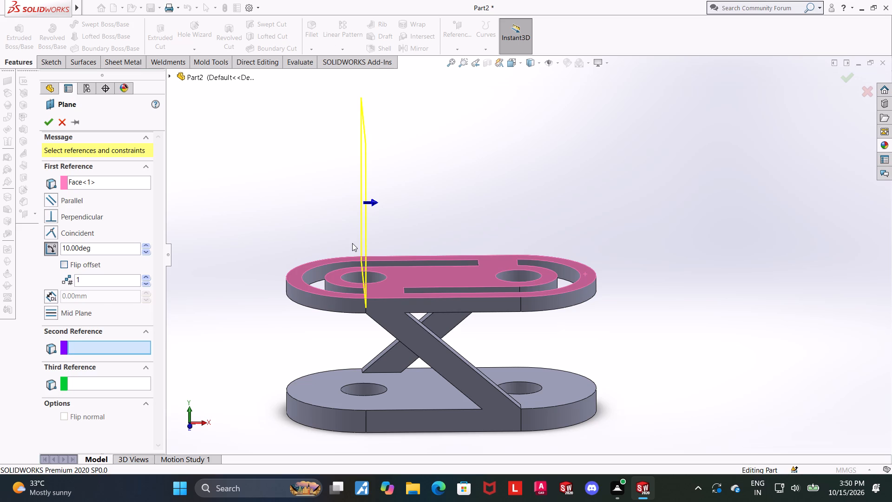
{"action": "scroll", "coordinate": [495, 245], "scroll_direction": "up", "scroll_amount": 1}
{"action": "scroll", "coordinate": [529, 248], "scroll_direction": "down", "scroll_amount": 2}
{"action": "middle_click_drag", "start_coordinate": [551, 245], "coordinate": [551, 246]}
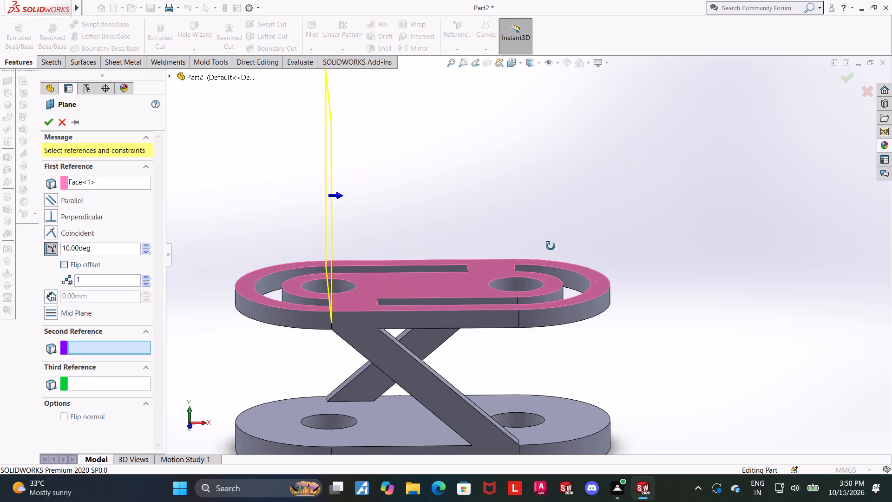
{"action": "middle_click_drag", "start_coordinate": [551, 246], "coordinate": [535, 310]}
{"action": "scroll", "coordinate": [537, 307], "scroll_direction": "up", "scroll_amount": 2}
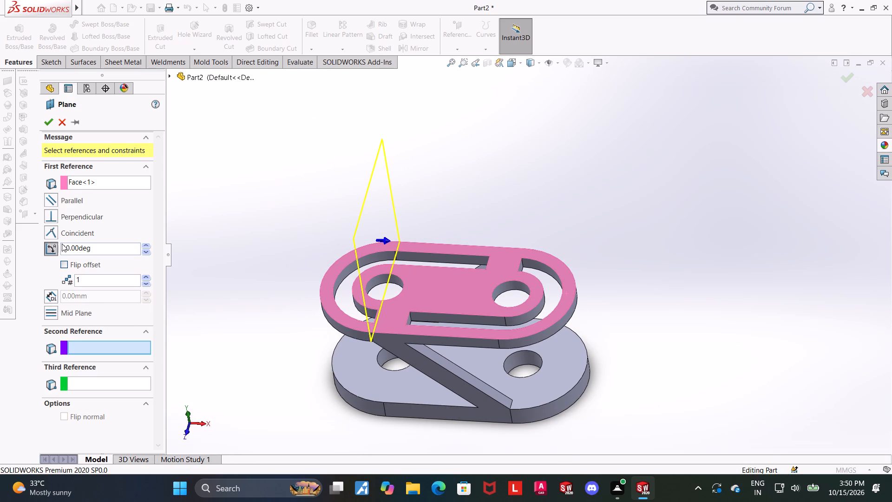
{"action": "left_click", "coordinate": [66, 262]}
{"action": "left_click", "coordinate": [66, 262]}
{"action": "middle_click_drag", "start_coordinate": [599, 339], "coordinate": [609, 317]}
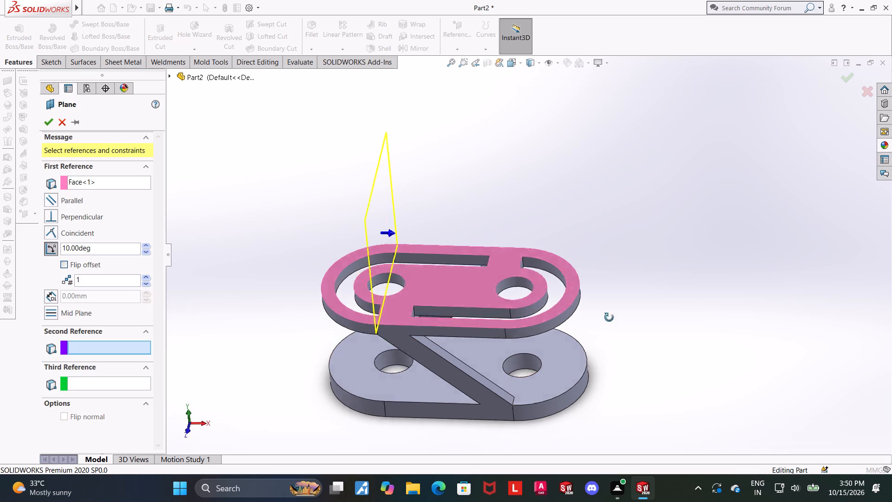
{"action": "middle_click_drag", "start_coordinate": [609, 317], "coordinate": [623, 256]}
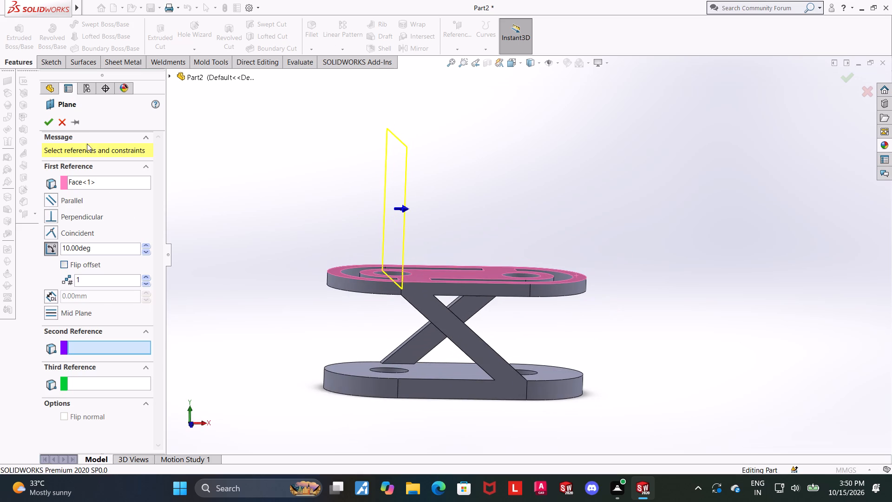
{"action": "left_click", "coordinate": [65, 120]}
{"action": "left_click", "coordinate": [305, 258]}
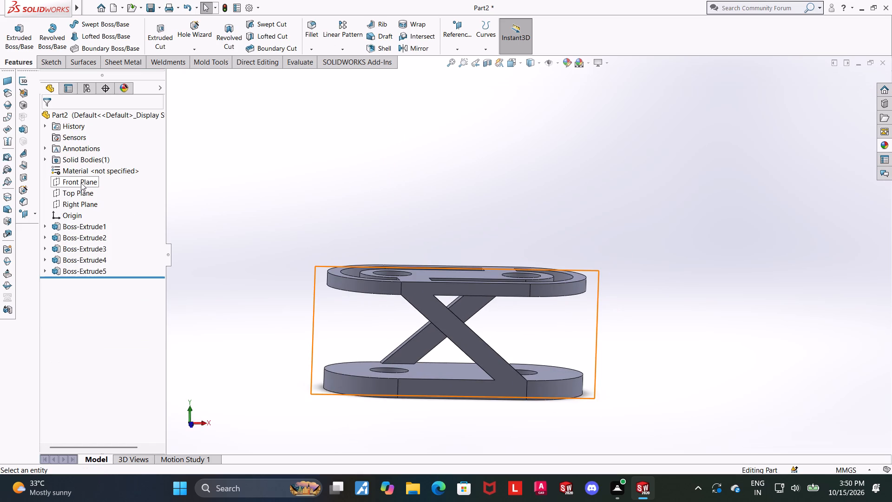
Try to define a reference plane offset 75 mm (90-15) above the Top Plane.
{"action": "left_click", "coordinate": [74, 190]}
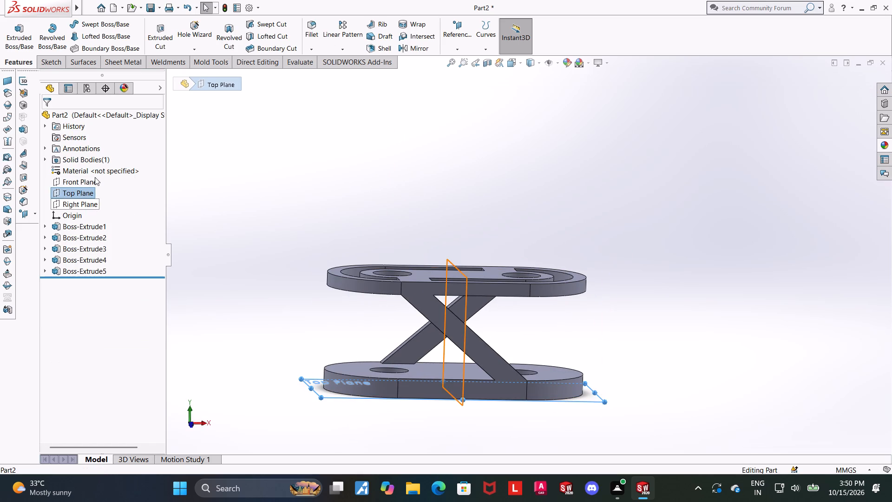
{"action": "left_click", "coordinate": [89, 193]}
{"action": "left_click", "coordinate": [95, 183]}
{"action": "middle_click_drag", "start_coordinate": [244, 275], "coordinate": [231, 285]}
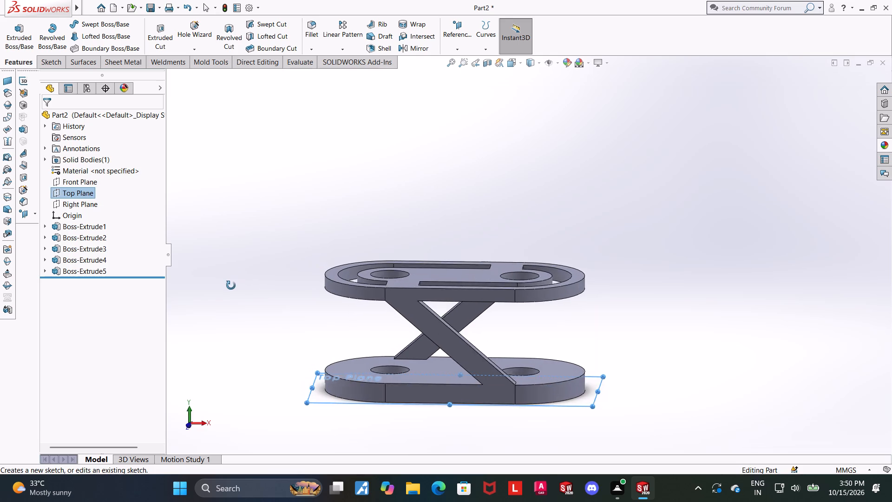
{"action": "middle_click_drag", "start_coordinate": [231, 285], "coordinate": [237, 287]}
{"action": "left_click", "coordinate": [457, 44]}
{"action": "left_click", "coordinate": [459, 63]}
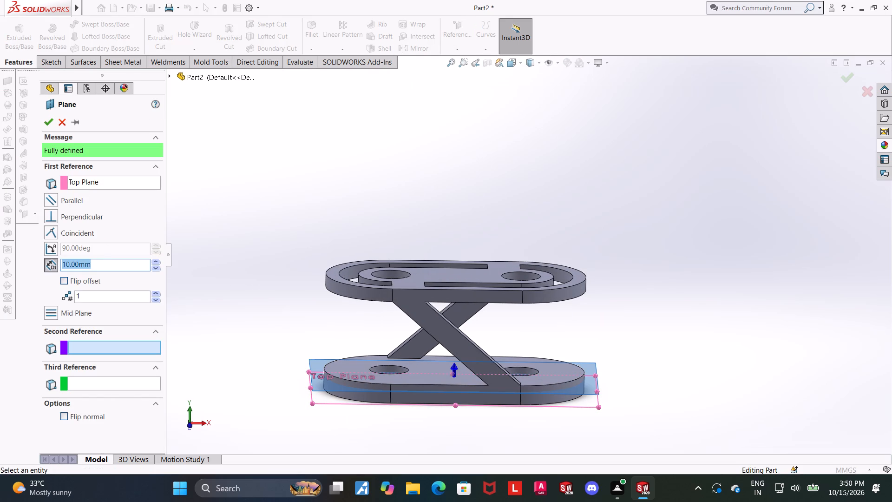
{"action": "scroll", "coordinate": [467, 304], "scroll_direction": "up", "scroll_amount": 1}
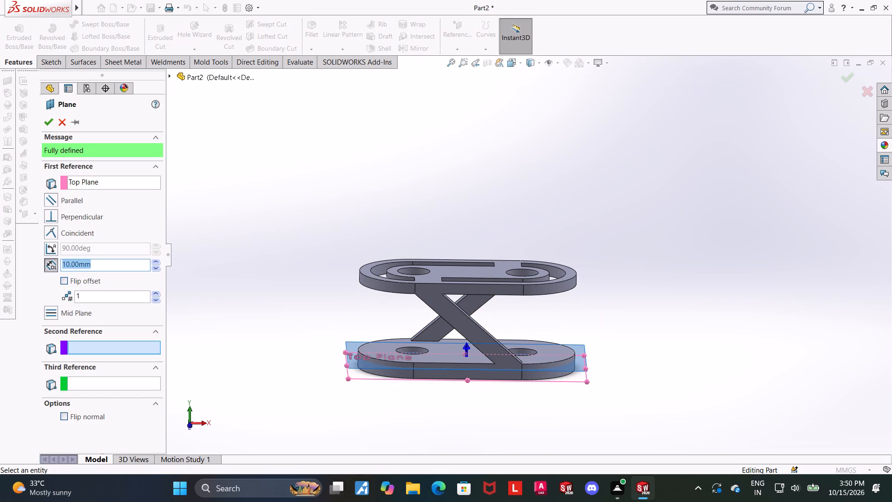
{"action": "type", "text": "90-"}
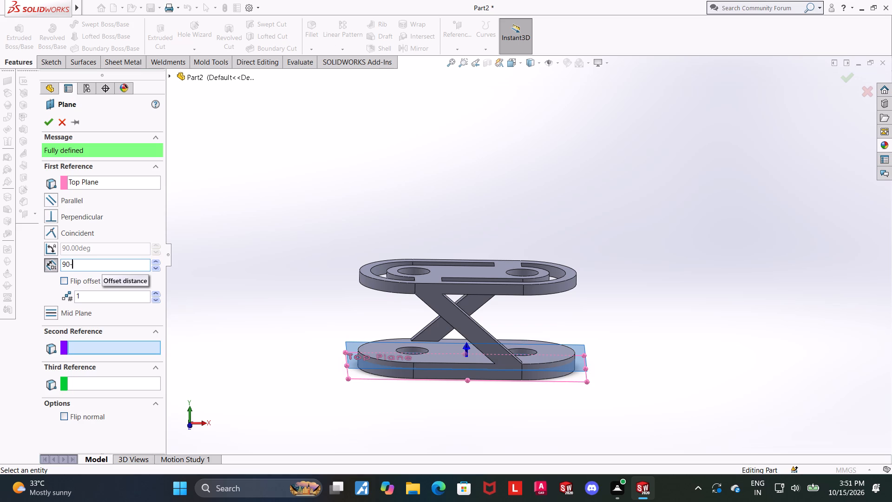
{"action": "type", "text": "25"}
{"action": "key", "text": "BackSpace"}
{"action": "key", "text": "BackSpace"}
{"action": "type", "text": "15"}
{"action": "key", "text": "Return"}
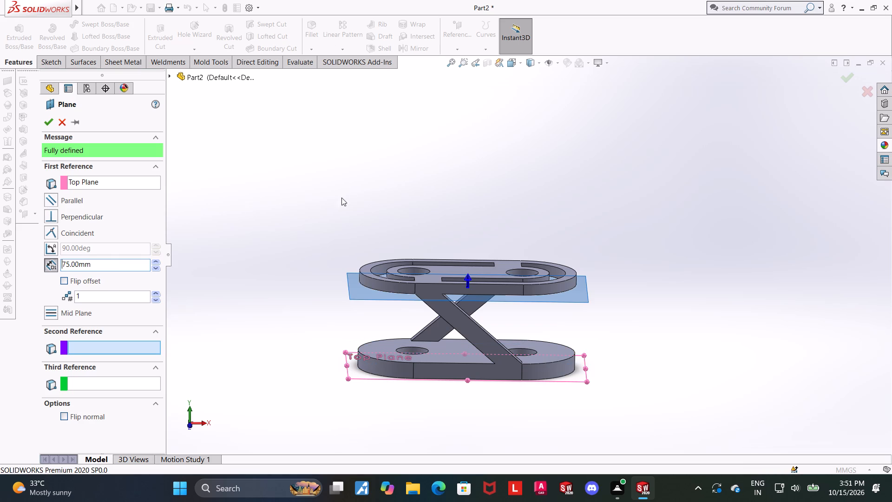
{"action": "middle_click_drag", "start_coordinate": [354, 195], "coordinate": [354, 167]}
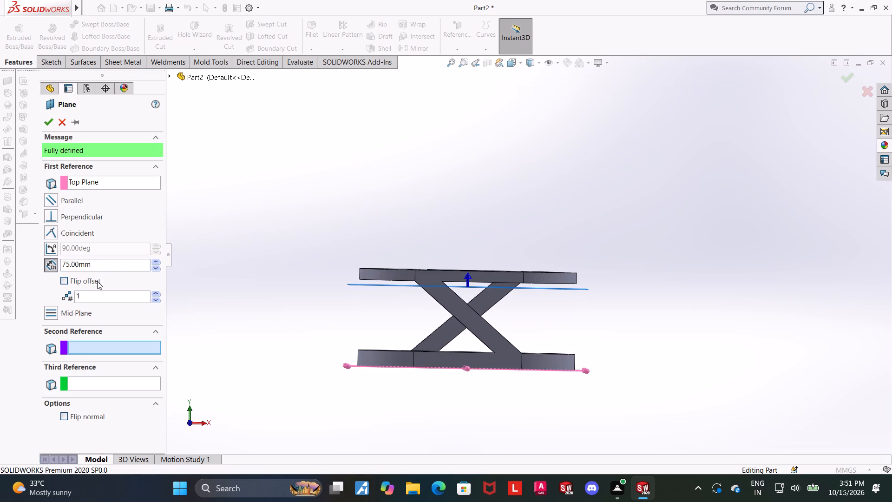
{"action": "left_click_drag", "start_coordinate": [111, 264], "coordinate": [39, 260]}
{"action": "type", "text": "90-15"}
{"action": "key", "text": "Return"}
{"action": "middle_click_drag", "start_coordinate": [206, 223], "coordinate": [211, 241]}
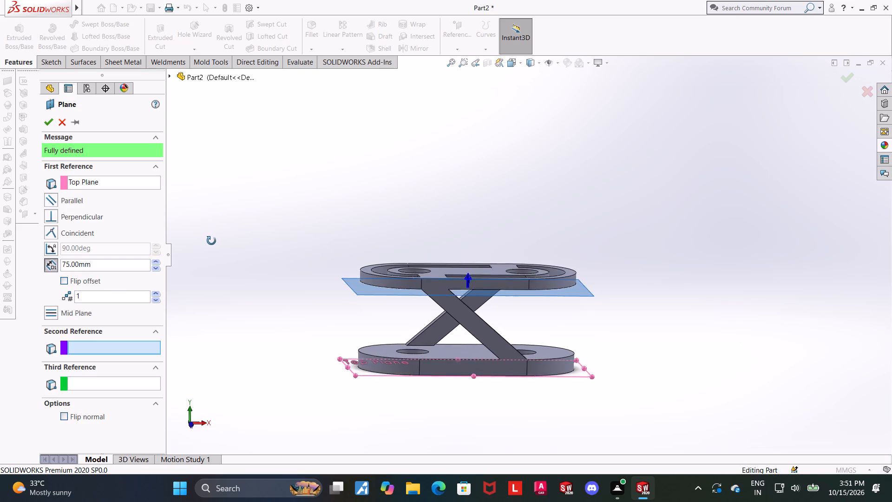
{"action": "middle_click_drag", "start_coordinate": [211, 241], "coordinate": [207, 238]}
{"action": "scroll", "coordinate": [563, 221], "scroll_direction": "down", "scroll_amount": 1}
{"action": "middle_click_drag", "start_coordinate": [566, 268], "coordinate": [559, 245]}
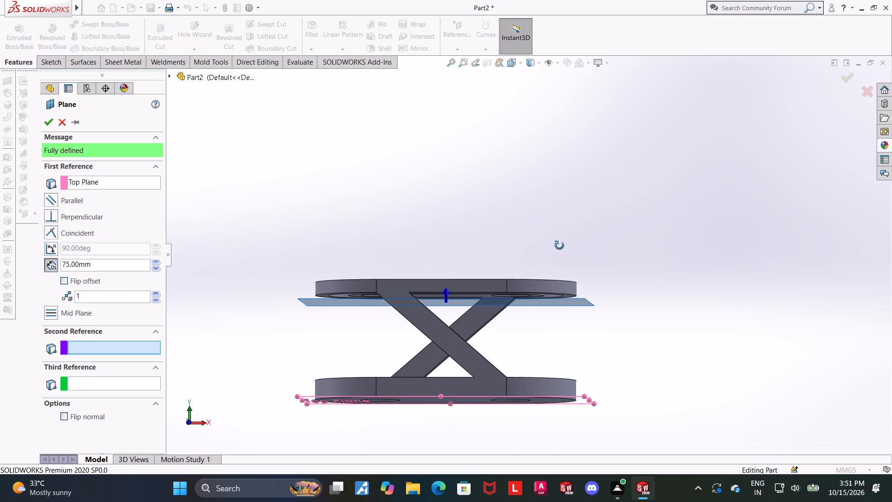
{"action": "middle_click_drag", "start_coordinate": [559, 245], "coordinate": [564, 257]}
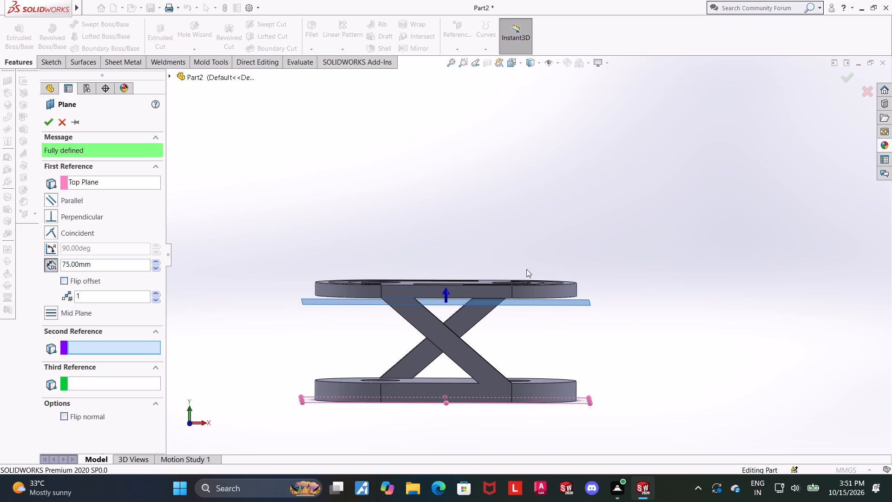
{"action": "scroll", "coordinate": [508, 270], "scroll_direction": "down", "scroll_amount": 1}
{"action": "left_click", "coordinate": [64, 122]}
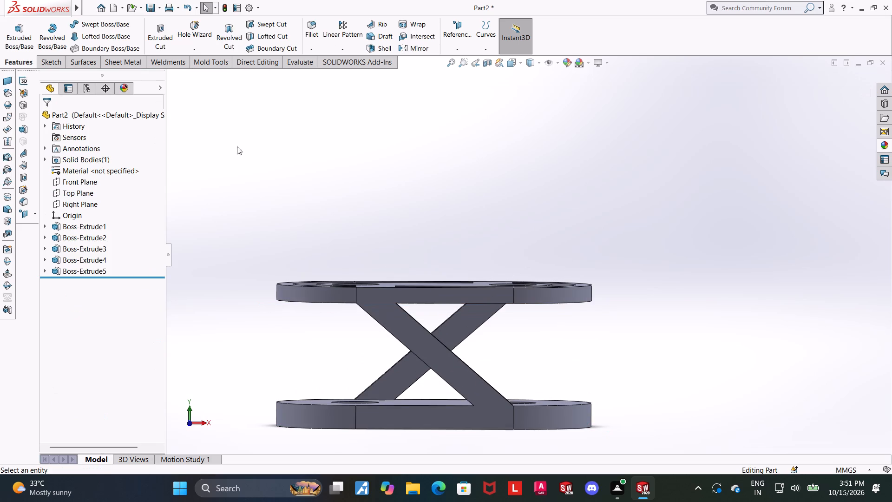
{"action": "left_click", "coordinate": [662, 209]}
Examine the dimensions of the upper ring's extrusion and its position relative to the base plate.
{"action": "scroll", "coordinate": [502, 99], "scroll_direction": "up", "scroll_amount": 1}
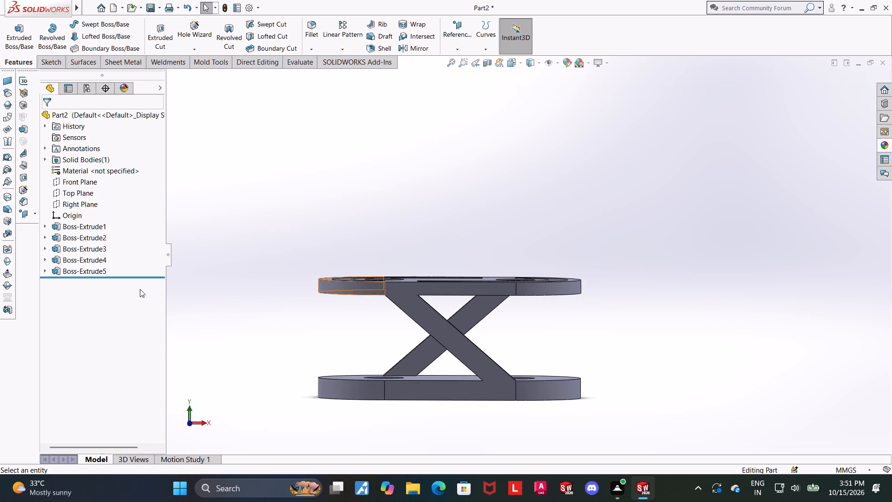
{"action": "left_click", "coordinate": [81, 238]}
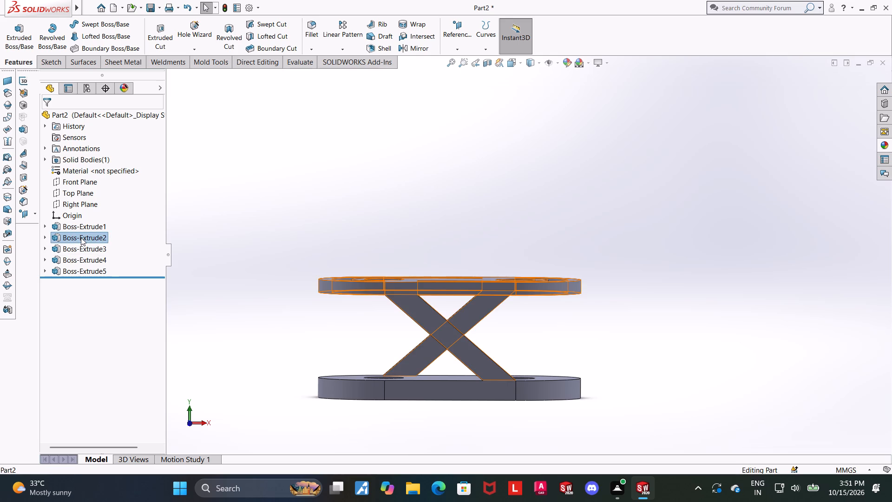
{"action": "scroll", "coordinate": [465, 280], "scroll_direction": "up", "scroll_amount": 1}
{"action": "middle_click_drag", "start_coordinate": [465, 278], "coordinate": [468, 250]}
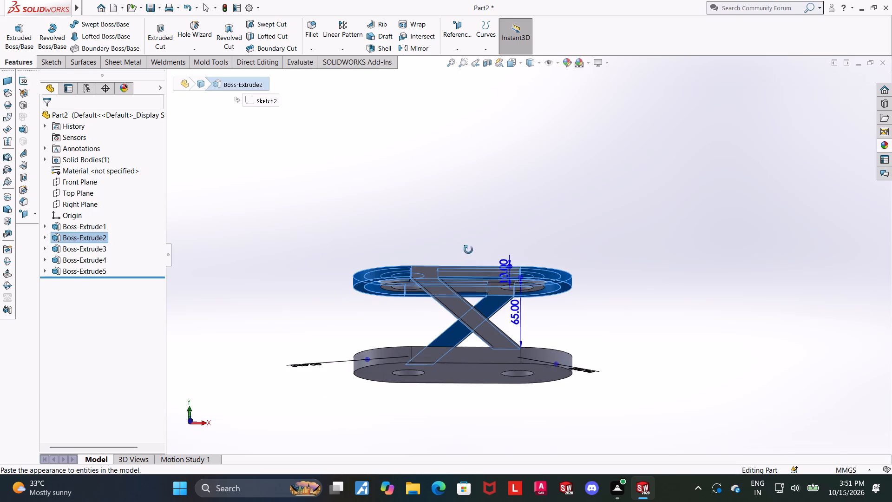
{"action": "middle_click_drag", "start_coordinate": [468, 250], "coordinate": [470, 249]}
{"action": "left_click", "coordinate": [617, 241]}
{"action": "middle_click_drag", "start_coordinate": [615, 244], "coordinate": [605, 283]}
{"action": "scroll", "coordinate": [610, 266], "scroll_direction": "down", "scroll_amount": 2}
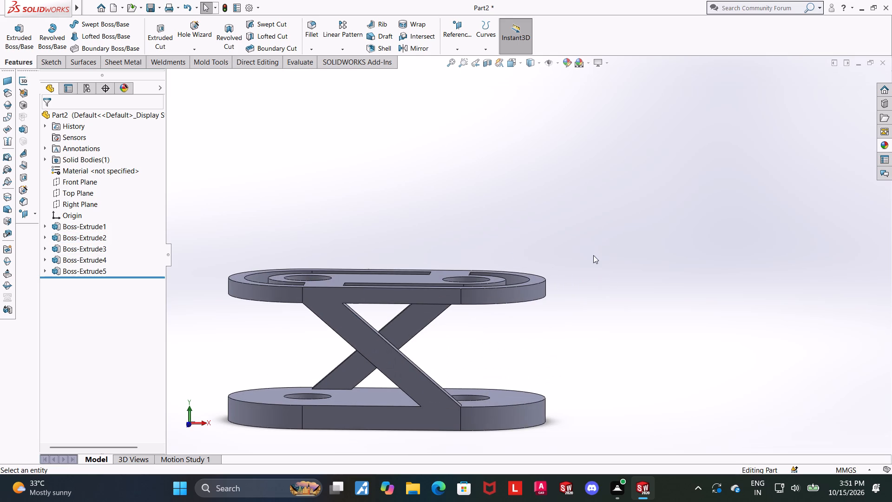
Measure the distance between the ring's top face and the base plate's bottom face.
{"action": "left_click", "coordinate": [300, 59]}
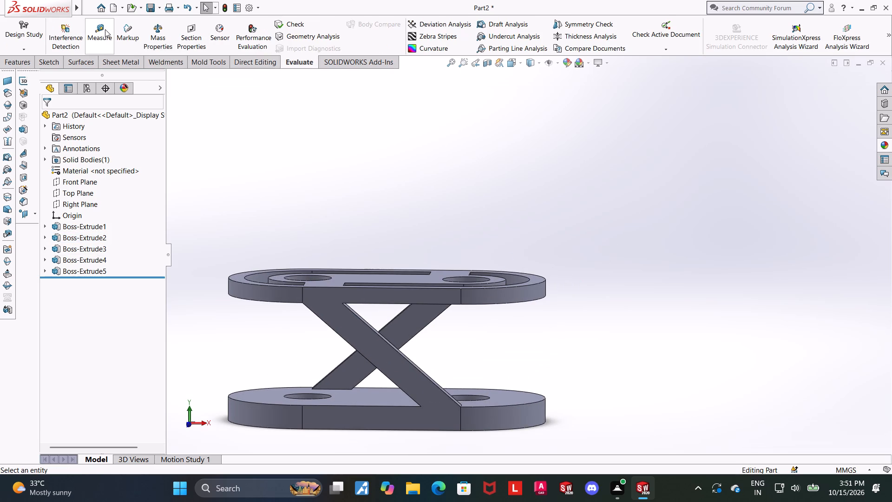
{"action": "left_click", "coordinate": [105, 29]}
{"action": "middle_click_drag", "start_coordinate": [589, 201], "coordinate": [591, 217]}
{"action": "left_click", "coordinate": [537, 276]}
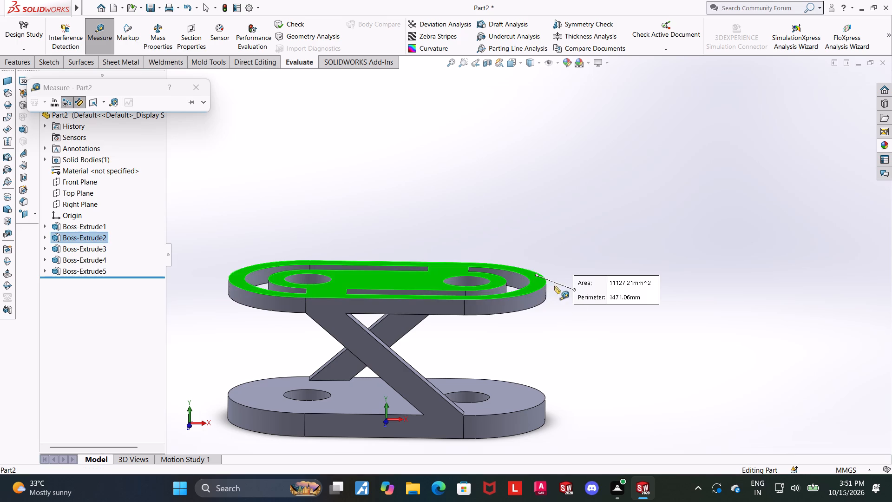
{"action": "middle_click_drag", "start_coordinate": [602, 362], "coordinate": [619, 259]}
{"action": "left_click", "coordinate": [514, 412]}
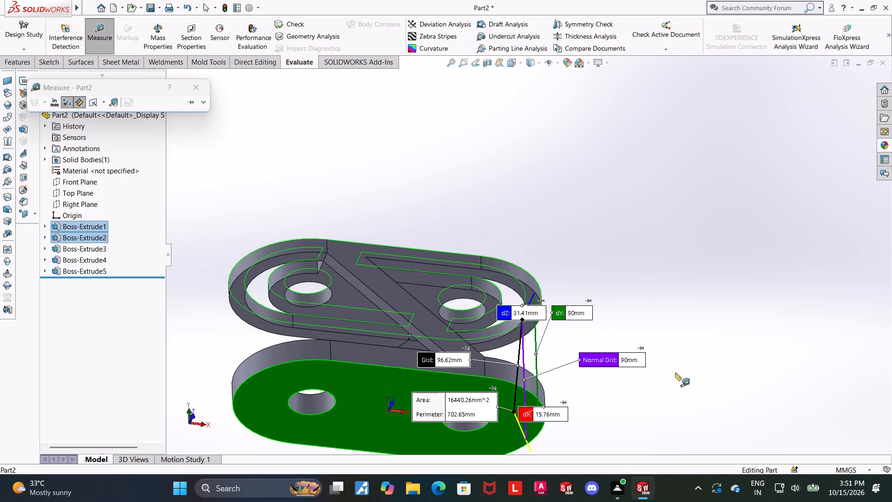
{"action": "scroll", "coordinate": [641, 345], "scroll_direction": "up", "scroll_amount": 2}
{"action": "middle_click_drag", "start_coordinate": [669, 272], "coordinate": [672, 303]}
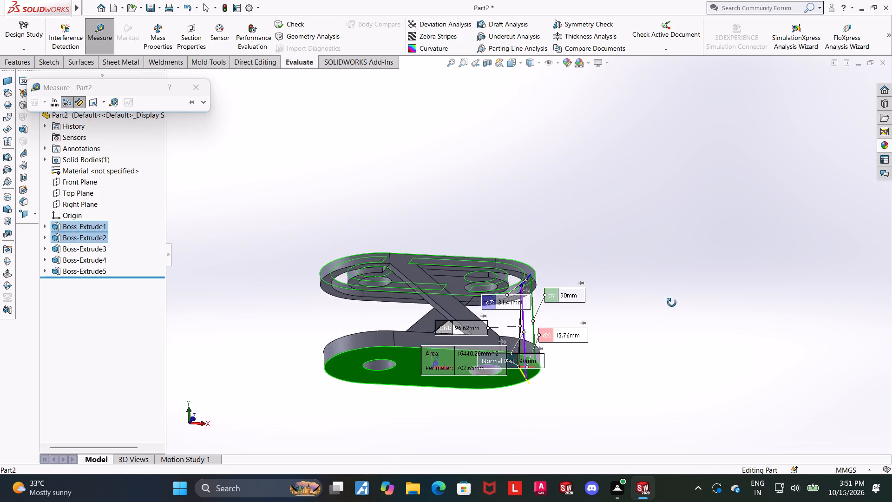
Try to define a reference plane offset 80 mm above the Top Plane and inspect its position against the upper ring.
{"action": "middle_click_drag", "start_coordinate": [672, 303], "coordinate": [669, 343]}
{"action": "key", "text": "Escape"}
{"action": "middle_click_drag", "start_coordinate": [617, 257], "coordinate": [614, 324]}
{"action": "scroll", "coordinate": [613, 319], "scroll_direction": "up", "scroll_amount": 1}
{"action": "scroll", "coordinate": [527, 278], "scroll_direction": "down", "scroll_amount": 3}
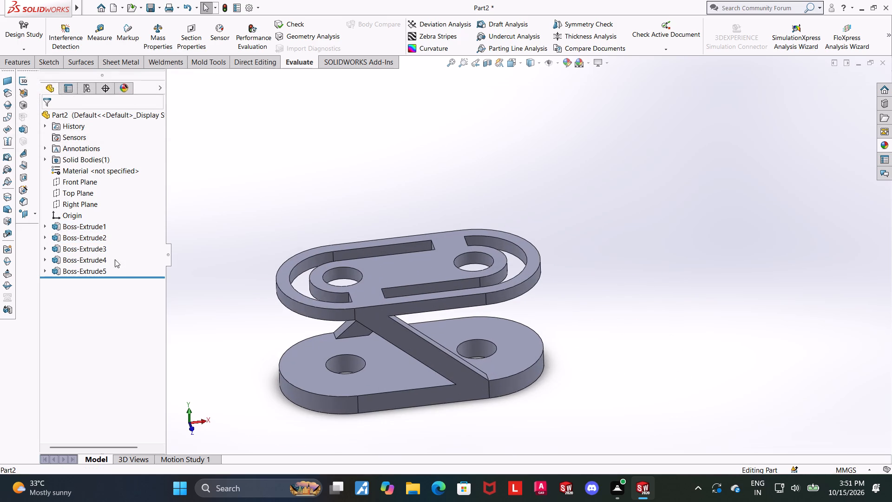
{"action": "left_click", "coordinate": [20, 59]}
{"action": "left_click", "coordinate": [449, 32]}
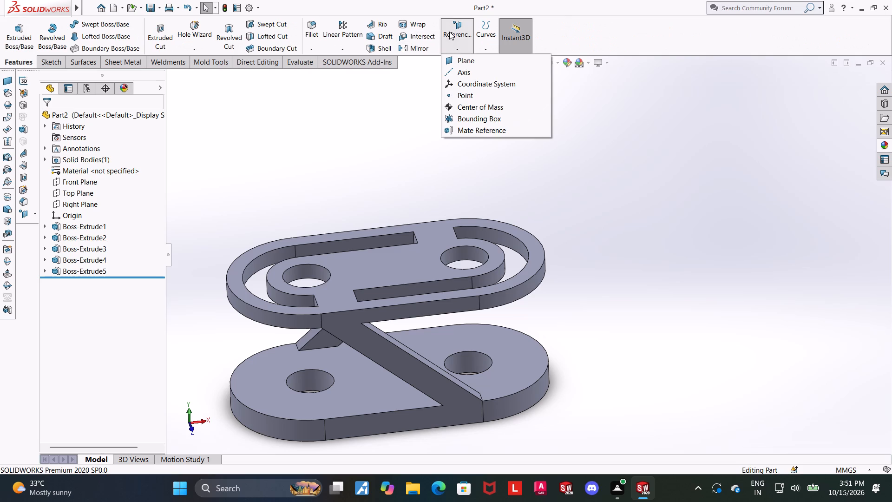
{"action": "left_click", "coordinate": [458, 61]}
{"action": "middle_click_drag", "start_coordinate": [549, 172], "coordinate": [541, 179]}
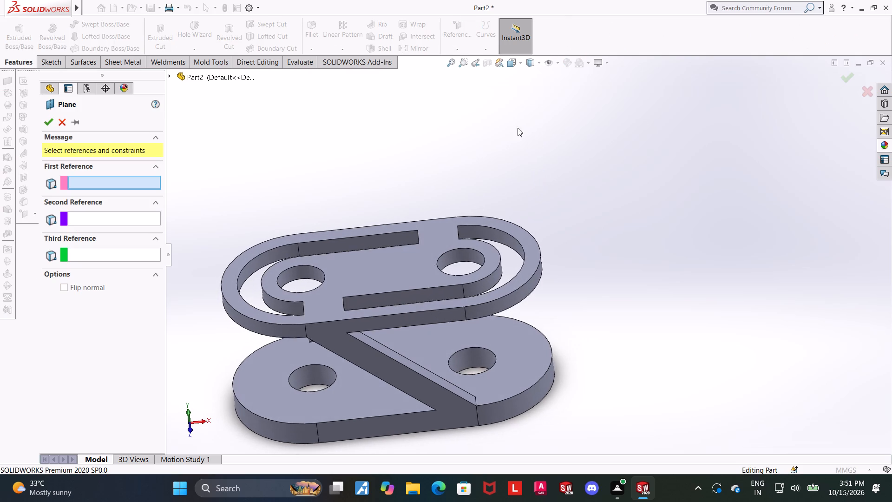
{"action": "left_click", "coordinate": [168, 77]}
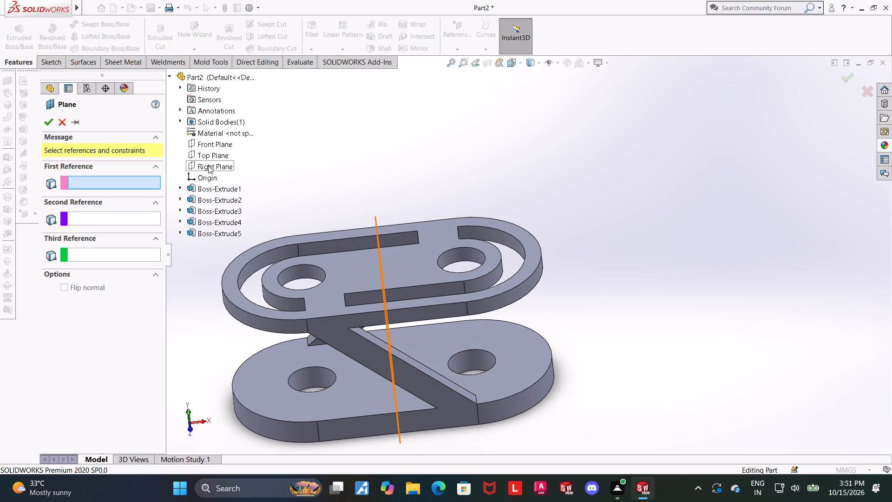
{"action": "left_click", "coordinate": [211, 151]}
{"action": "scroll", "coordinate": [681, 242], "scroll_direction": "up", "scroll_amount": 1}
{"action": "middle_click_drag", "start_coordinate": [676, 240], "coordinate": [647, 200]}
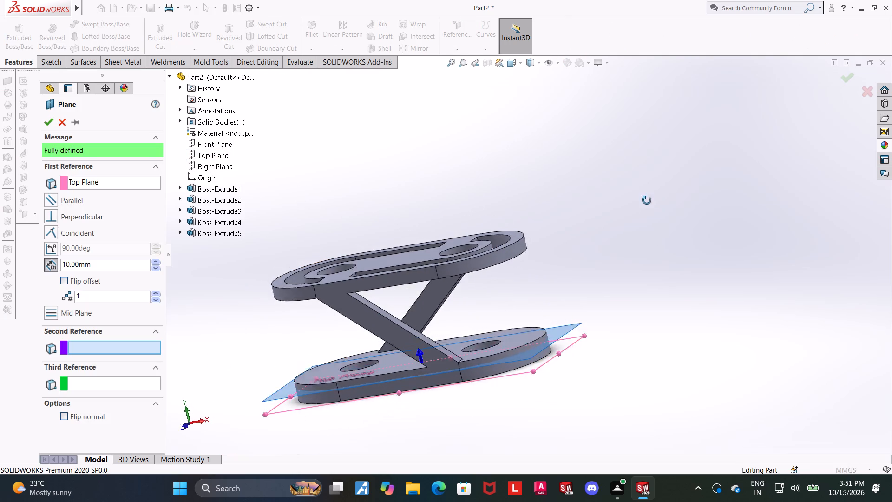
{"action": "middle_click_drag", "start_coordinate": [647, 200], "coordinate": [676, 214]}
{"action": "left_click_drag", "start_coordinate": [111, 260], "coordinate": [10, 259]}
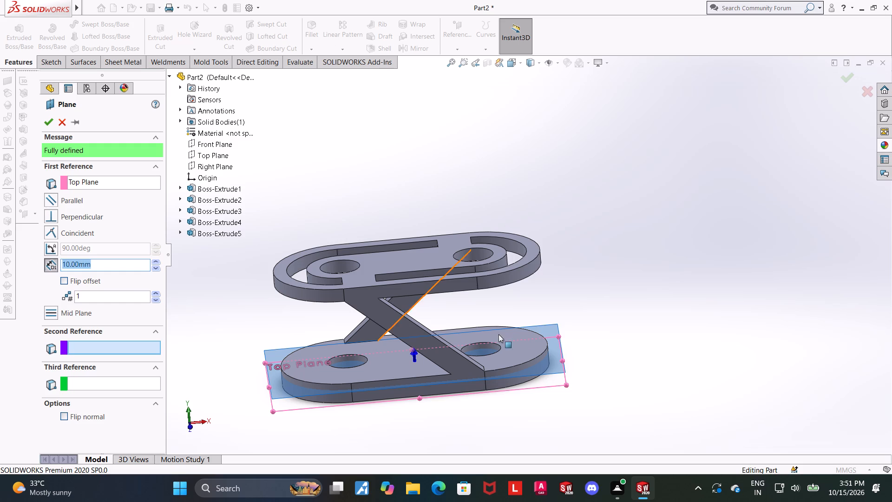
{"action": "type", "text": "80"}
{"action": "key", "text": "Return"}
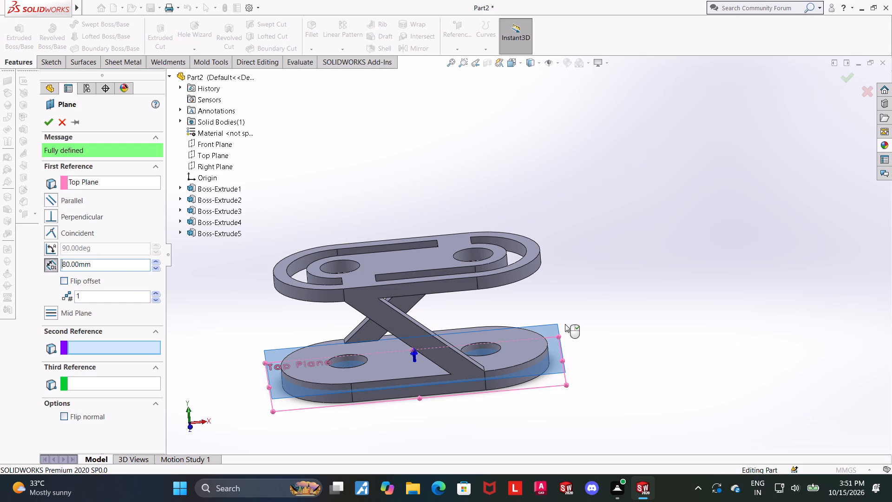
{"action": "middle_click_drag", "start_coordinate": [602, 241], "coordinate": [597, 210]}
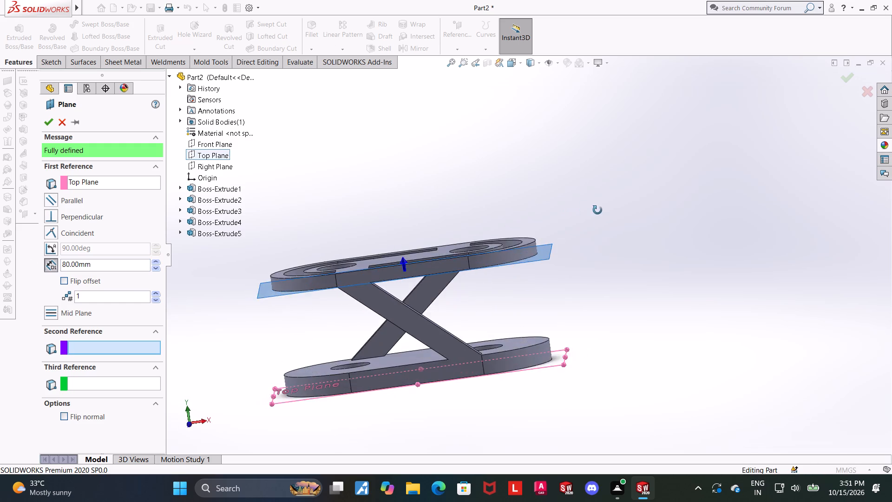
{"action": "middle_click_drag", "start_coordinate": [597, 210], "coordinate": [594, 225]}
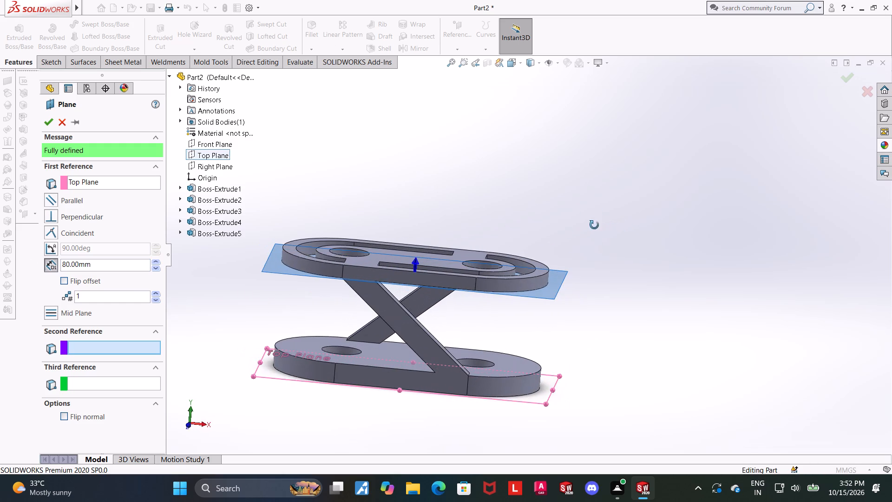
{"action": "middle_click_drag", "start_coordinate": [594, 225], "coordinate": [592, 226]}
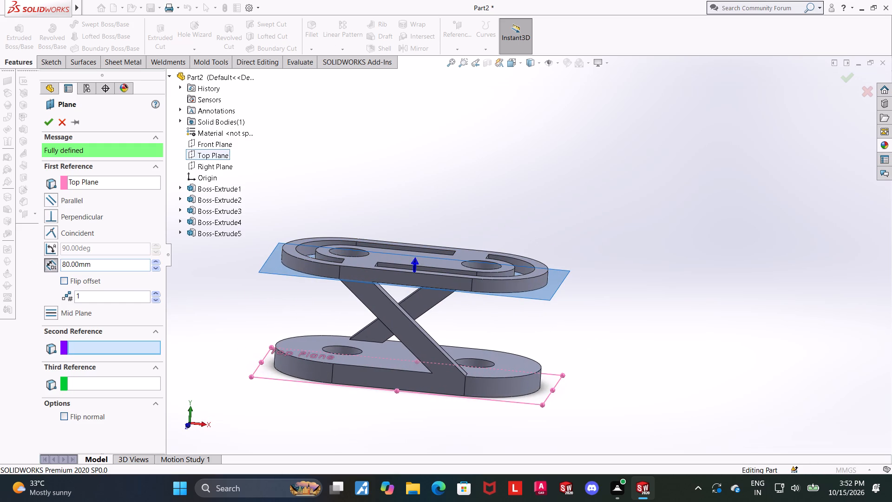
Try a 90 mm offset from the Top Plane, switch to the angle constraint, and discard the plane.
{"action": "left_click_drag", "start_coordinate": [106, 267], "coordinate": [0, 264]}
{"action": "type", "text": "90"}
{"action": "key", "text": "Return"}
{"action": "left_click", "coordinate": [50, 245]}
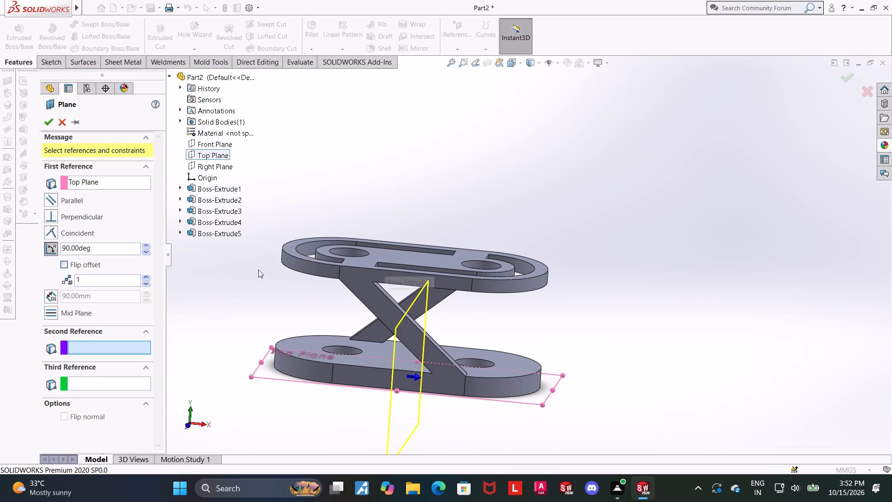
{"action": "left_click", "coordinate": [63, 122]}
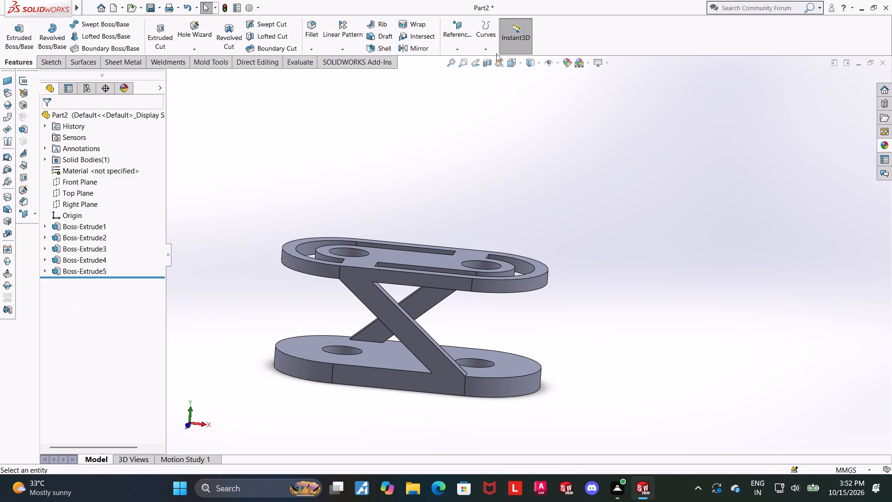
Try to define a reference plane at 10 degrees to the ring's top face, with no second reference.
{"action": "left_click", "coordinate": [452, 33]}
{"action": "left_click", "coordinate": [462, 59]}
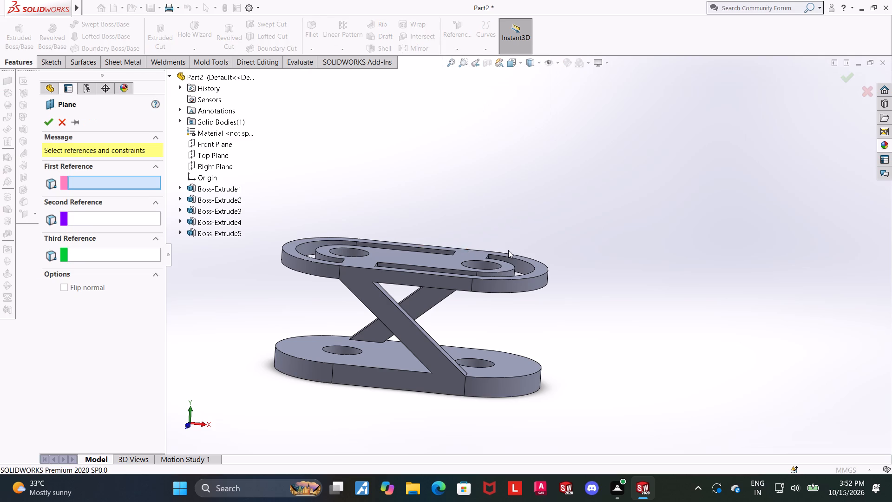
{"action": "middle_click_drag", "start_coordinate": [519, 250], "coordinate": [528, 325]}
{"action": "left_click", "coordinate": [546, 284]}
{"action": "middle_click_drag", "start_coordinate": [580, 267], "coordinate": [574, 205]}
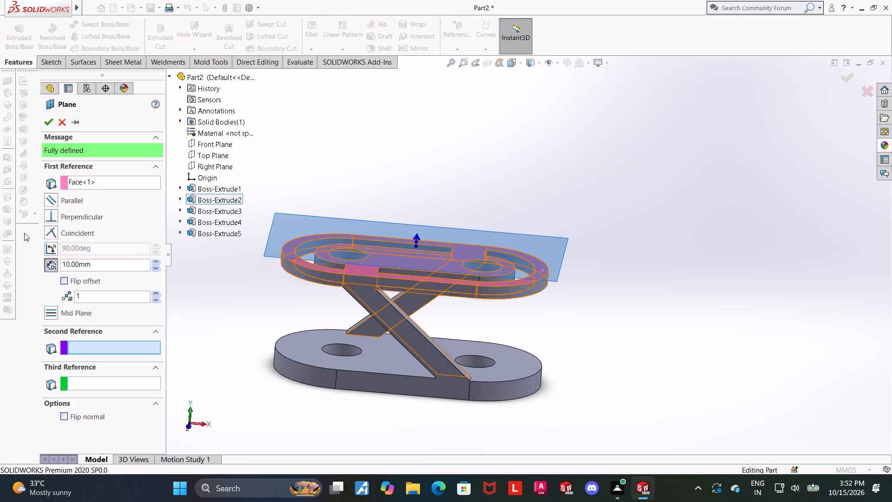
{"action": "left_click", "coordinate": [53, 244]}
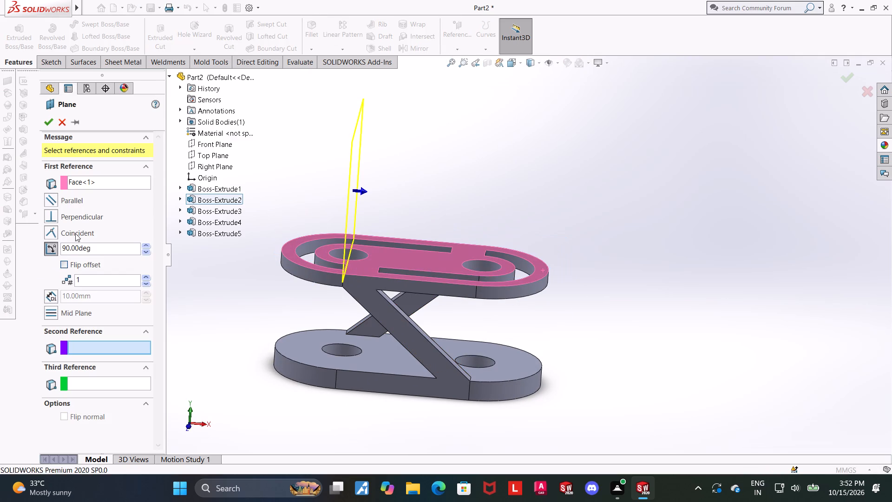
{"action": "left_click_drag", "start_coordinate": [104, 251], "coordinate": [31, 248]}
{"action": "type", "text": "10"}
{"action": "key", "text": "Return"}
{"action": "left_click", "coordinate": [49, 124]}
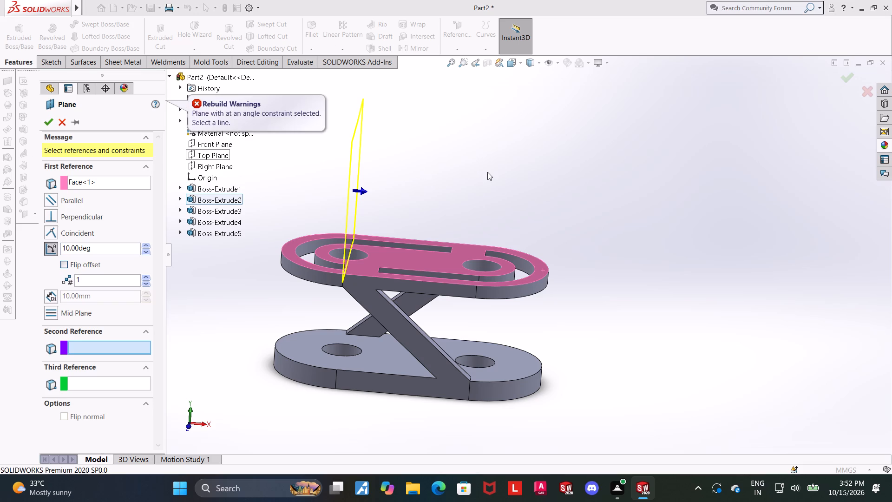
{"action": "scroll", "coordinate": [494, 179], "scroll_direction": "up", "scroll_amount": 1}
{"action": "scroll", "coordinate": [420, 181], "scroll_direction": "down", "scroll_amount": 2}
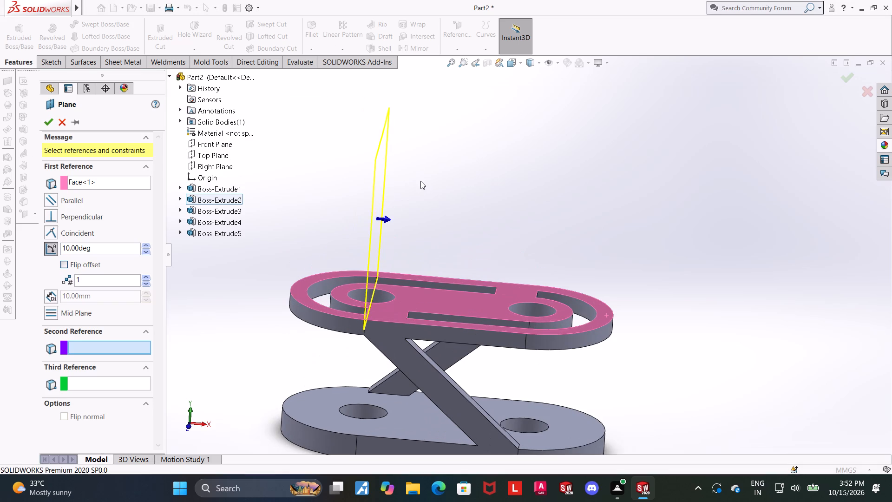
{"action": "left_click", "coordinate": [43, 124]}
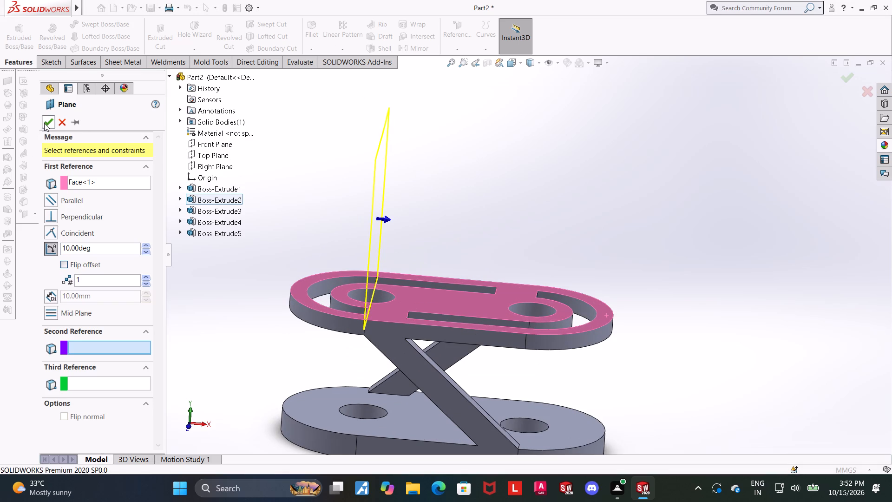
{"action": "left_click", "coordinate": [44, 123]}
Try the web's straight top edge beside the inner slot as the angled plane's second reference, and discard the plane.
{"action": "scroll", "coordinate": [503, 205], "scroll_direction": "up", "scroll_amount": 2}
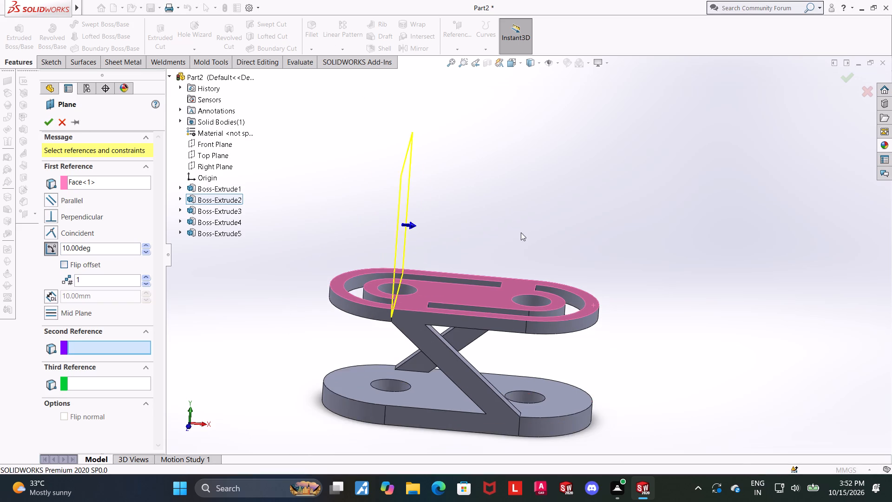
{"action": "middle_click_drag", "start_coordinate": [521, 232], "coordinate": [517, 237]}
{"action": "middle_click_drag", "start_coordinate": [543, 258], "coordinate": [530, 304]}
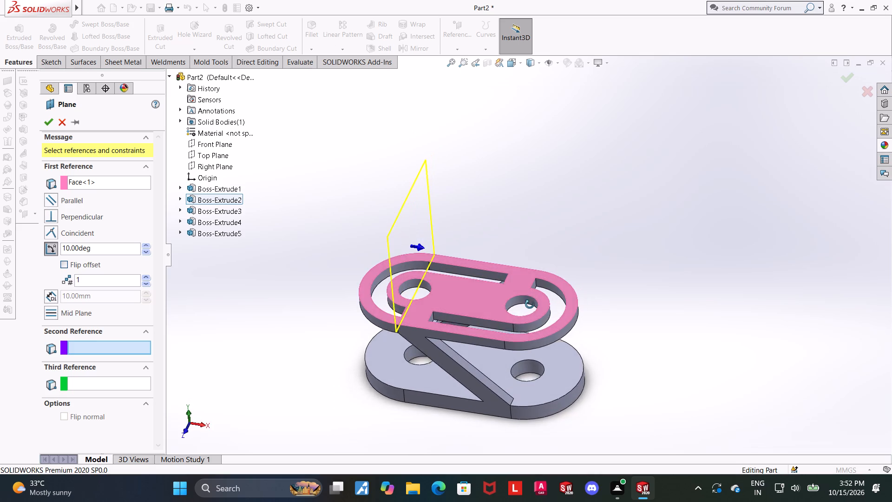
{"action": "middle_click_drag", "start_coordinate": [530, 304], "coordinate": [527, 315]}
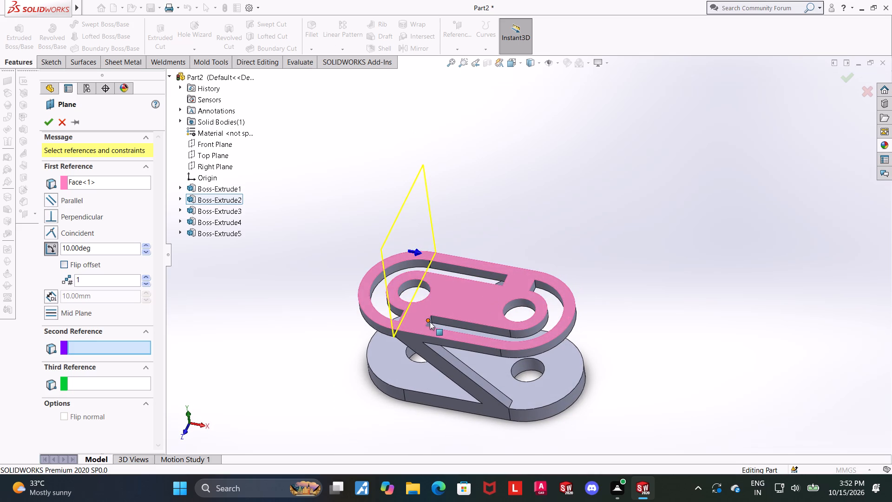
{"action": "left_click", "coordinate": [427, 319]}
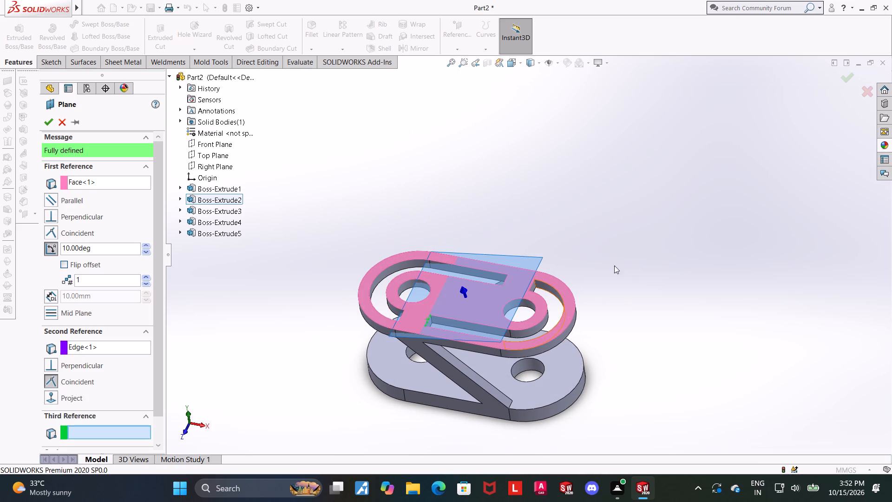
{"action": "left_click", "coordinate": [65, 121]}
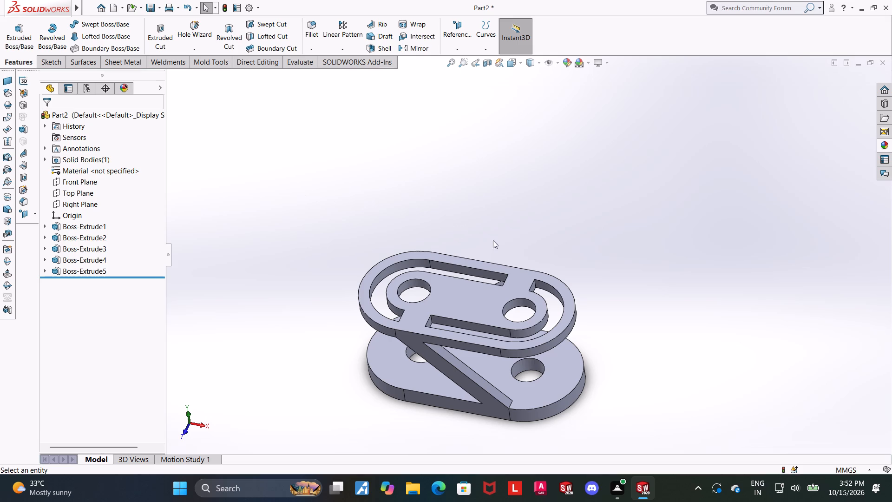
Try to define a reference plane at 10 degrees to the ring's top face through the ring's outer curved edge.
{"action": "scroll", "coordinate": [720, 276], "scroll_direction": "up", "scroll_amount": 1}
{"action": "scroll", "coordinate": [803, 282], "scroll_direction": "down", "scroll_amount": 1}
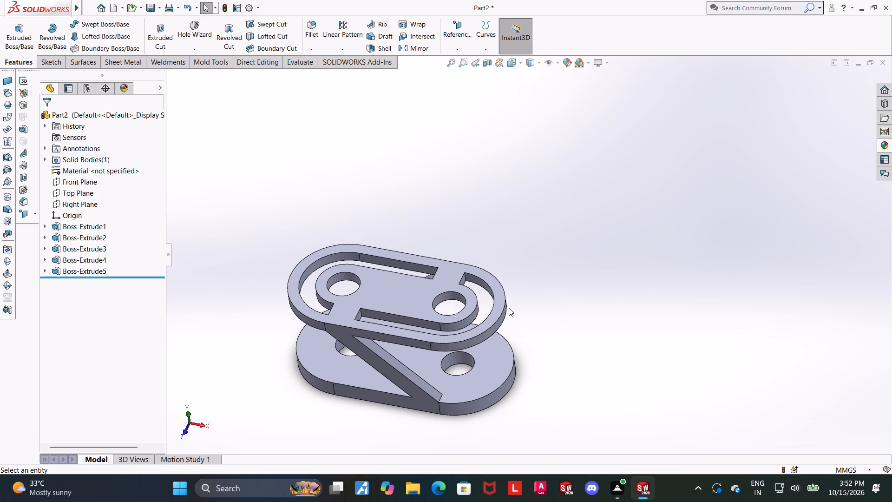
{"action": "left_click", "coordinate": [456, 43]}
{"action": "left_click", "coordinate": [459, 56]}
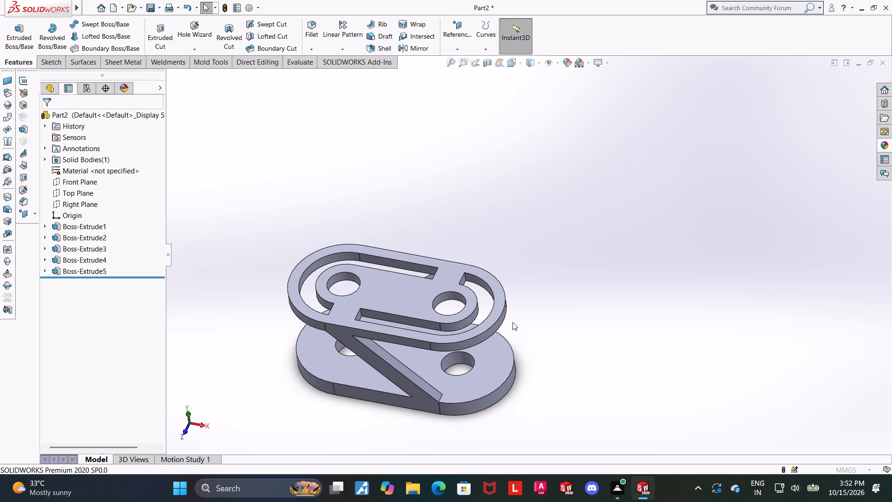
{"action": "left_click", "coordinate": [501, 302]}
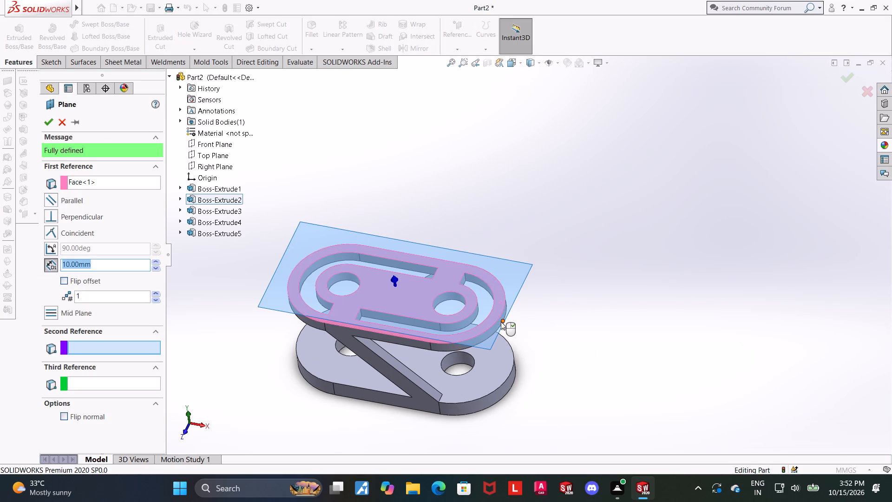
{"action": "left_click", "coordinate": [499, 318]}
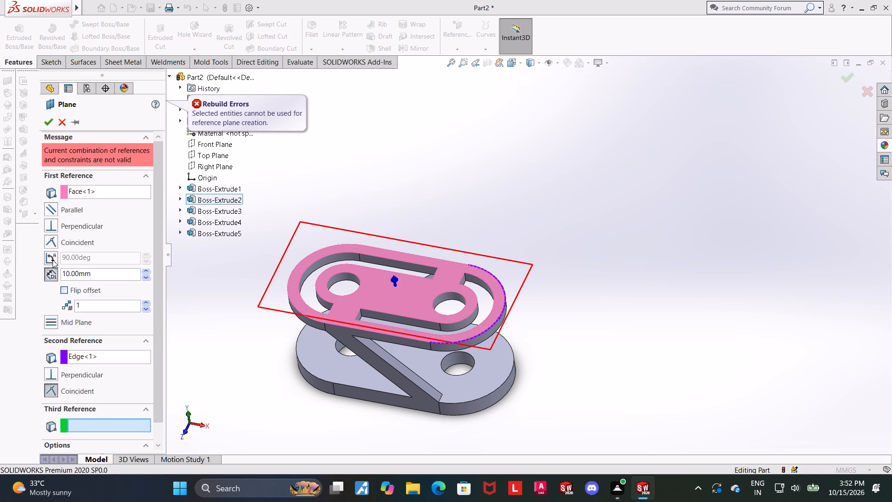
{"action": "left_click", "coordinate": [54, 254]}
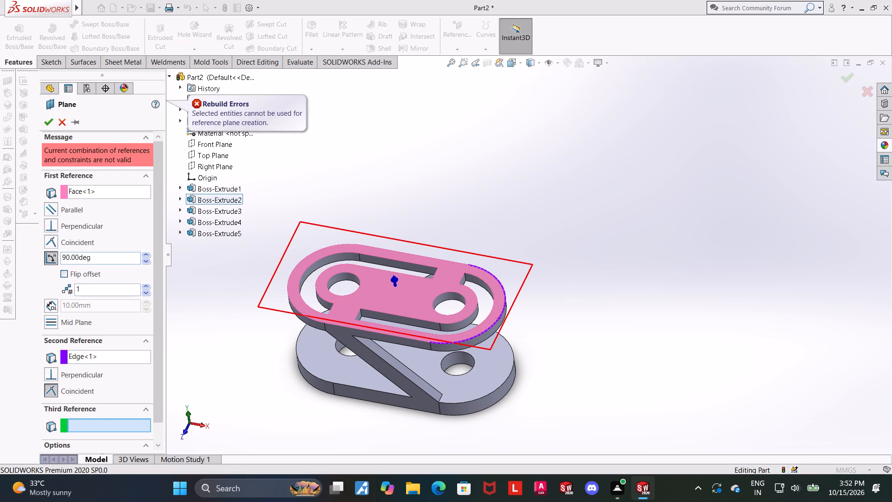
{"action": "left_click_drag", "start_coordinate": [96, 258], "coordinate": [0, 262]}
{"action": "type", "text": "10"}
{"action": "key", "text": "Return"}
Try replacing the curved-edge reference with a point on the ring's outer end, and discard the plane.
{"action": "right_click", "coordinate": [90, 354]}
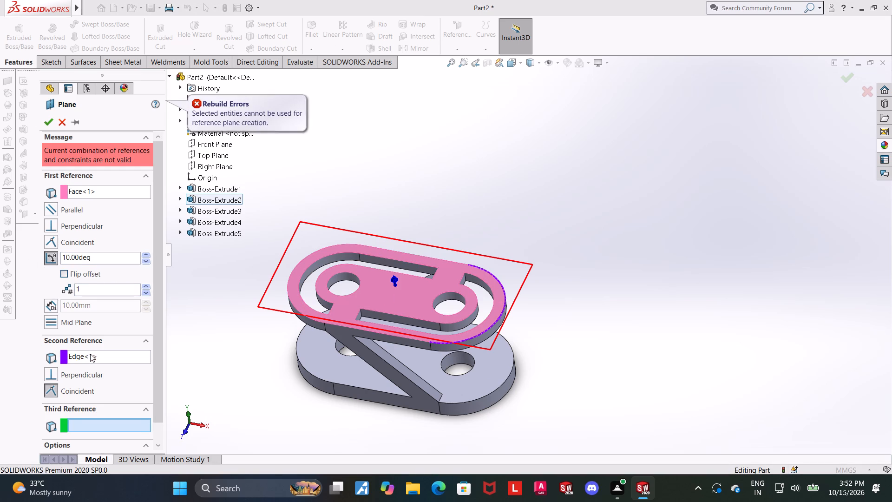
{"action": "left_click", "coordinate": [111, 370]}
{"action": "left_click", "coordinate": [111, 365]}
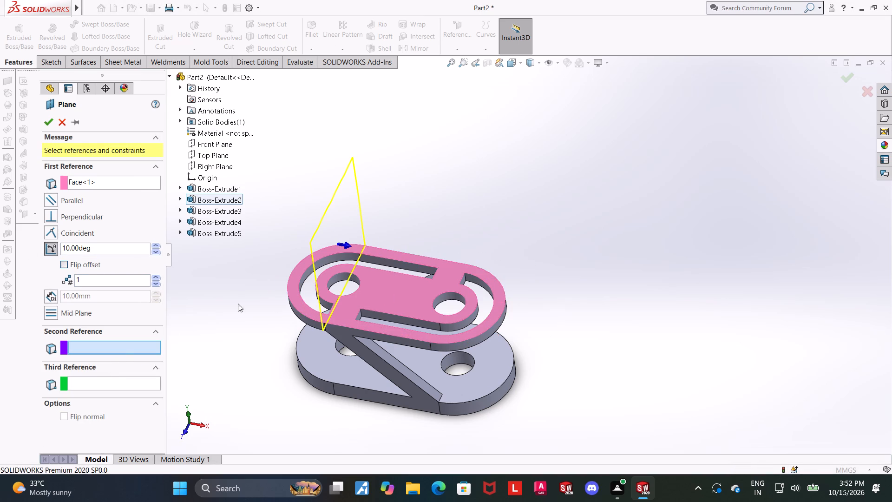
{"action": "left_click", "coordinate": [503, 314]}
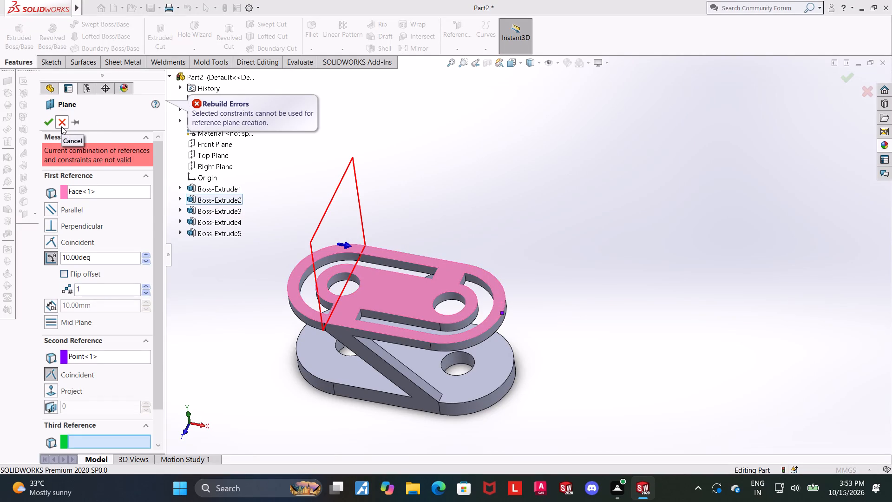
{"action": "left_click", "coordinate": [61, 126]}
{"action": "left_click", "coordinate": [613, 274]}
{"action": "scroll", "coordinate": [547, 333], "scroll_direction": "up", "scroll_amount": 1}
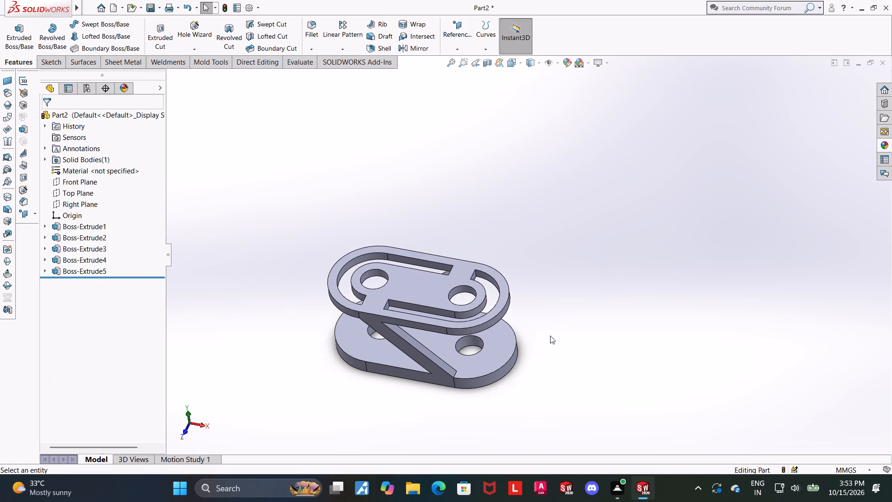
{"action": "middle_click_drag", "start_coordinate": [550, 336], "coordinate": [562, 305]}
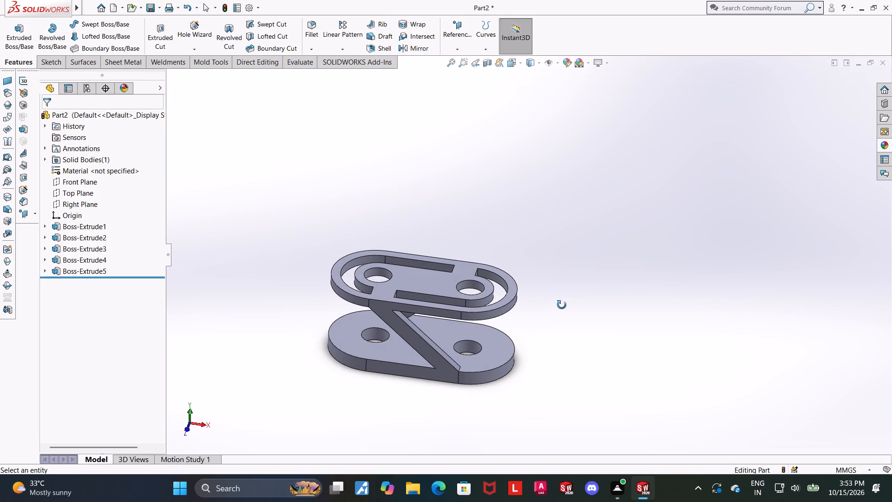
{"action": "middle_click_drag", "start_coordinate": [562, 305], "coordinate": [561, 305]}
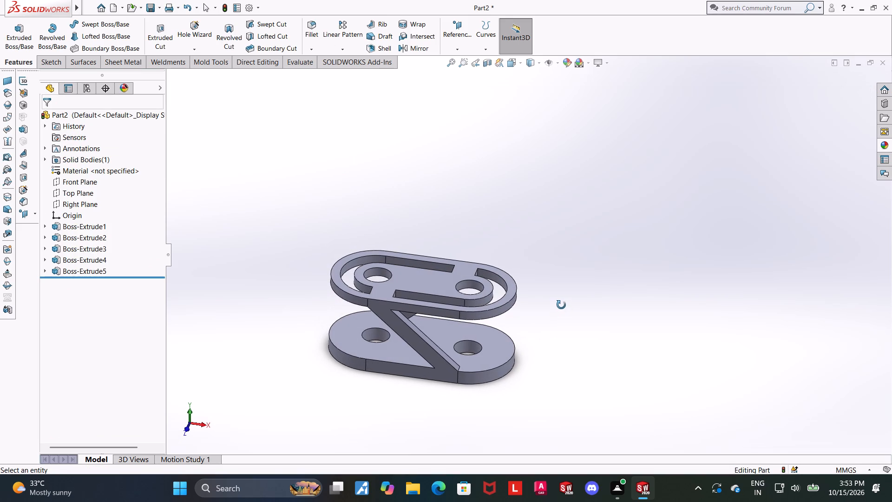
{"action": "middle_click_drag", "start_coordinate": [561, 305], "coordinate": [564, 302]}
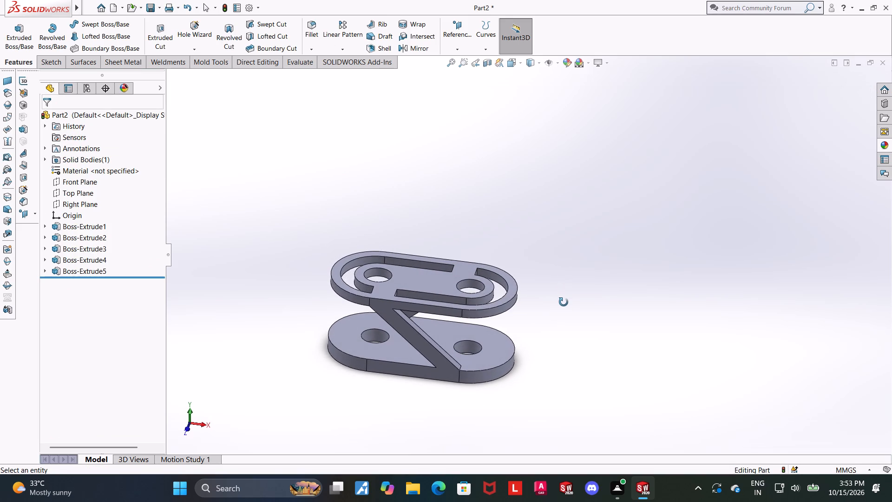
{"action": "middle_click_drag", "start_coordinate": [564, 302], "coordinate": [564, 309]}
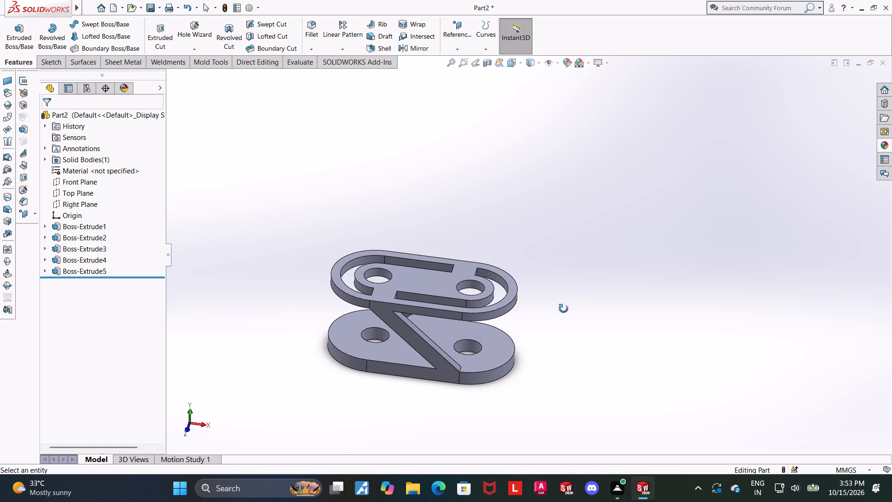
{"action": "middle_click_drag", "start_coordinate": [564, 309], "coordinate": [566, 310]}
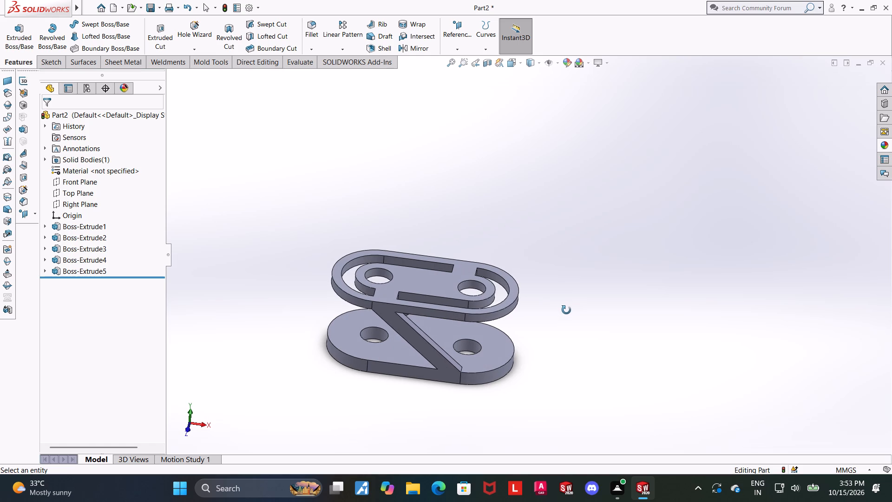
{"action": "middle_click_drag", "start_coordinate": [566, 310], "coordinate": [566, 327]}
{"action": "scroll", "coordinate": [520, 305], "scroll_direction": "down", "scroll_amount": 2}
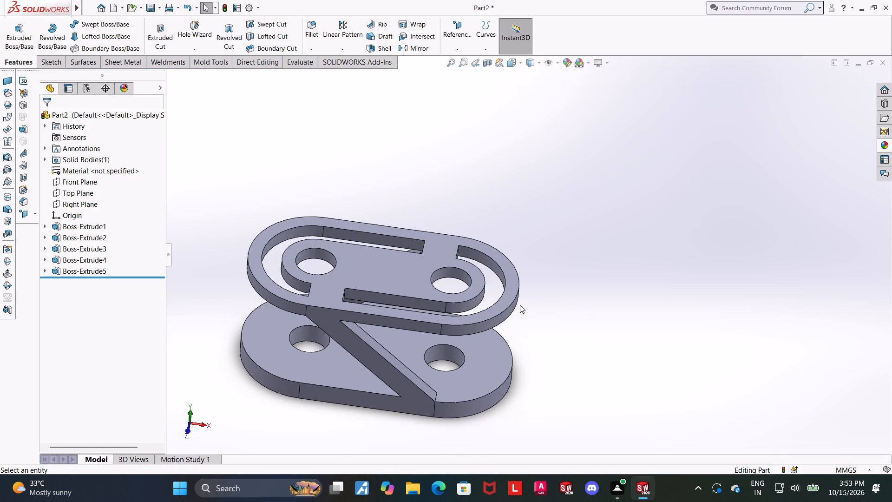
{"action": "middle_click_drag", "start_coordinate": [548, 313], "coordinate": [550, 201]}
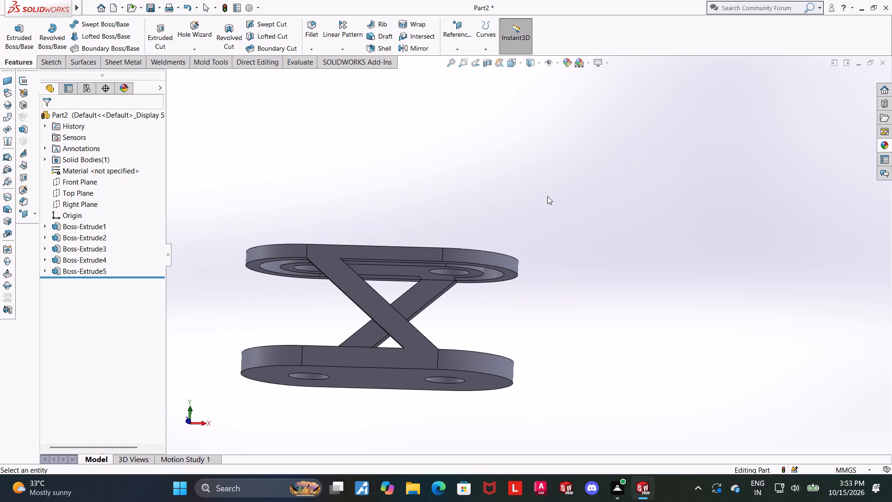
Create a reference plane parallel to the Top Plane, offset 90 mm upward.
{"action": "left_click", "coordinate": [452, 48]}
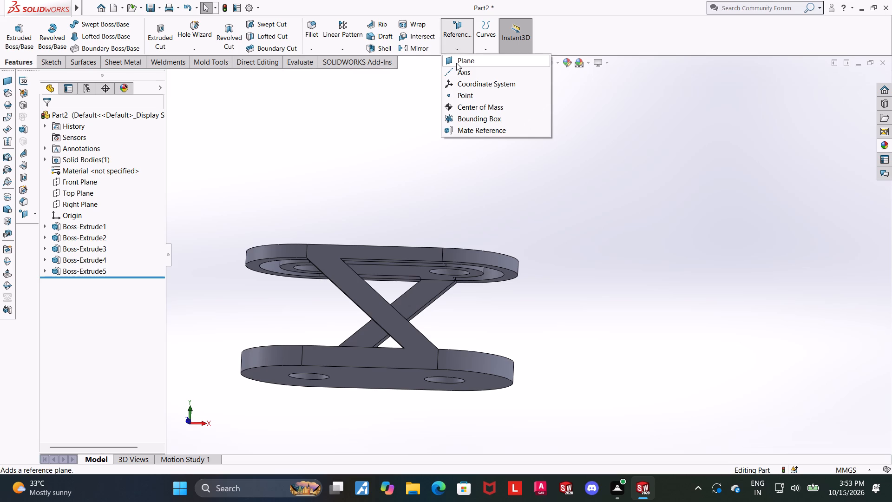
{"action": "left_click", "coordinate": [456, 63]}
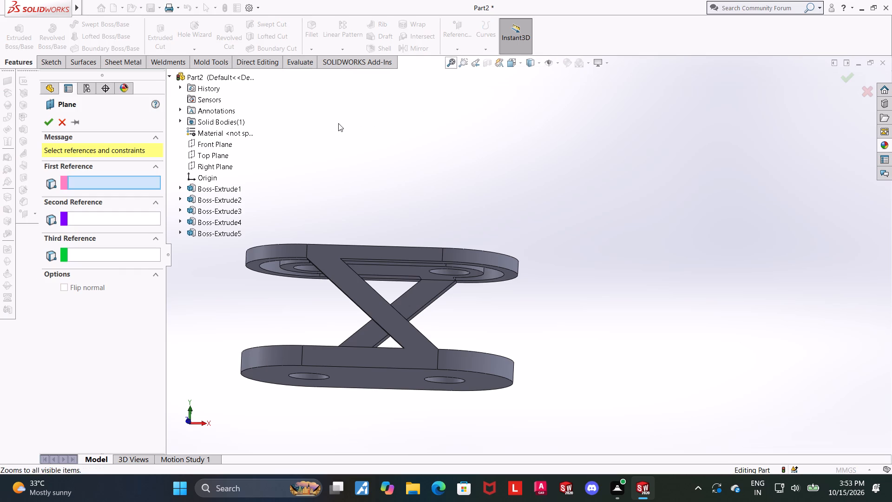
{"action": "left_click", "coordinate": [210, 155]}
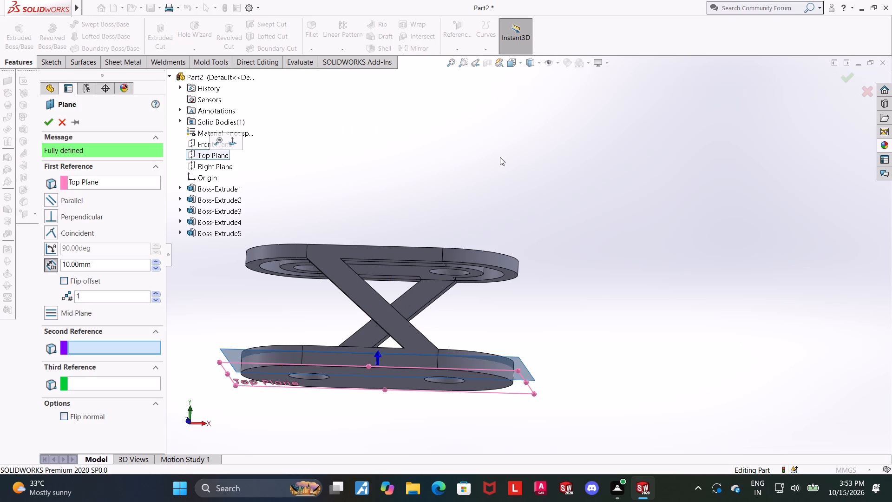
{"action": "middle_click_drag", "start_coordinate": [521, 159], "coordinate": [521, 187]}
{"action": "middle_click_drag", "start_coordinate": [509, 198], "coordinate": [511, 230]}
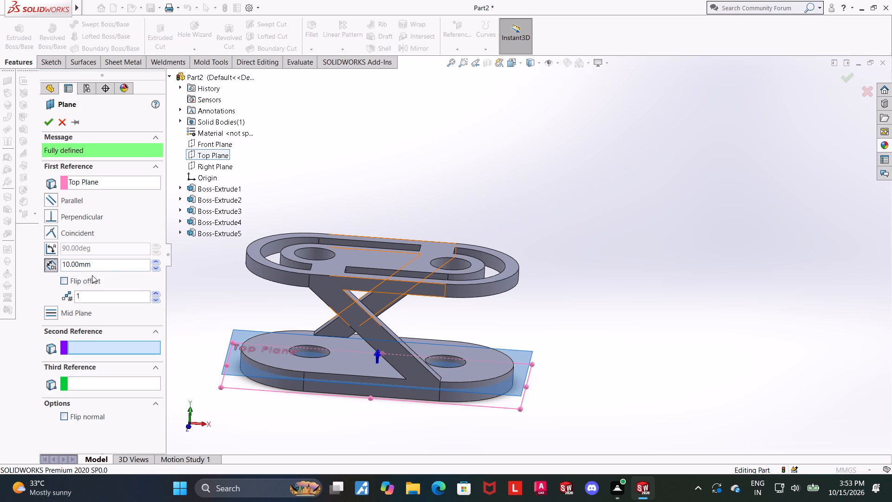
{"action": "left_click_drag", "start_coordinate": [115, 268], "coordinate": [29, 265]}
{"action": "type", "text": "90"}
{"action": "key", "text": "Return"}
{"action": "left_click", "coordinate": [45, 119]}
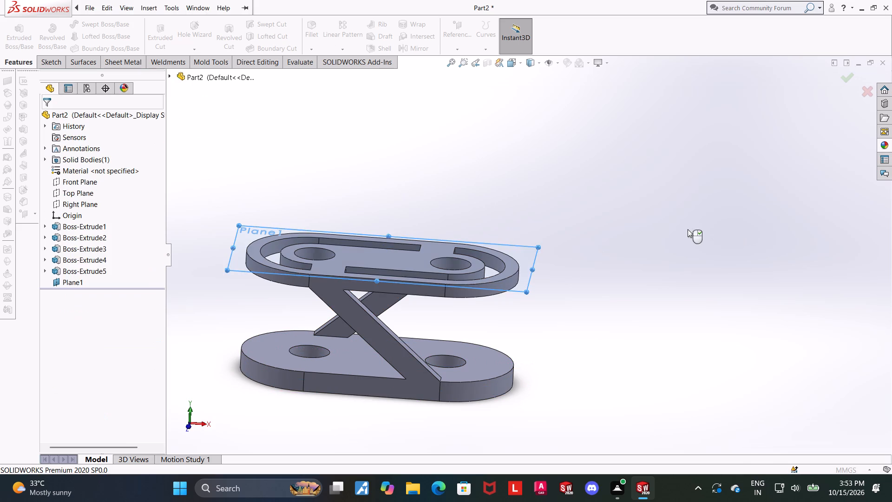
{"action": "left_click", "coordinate": [688, 229]}
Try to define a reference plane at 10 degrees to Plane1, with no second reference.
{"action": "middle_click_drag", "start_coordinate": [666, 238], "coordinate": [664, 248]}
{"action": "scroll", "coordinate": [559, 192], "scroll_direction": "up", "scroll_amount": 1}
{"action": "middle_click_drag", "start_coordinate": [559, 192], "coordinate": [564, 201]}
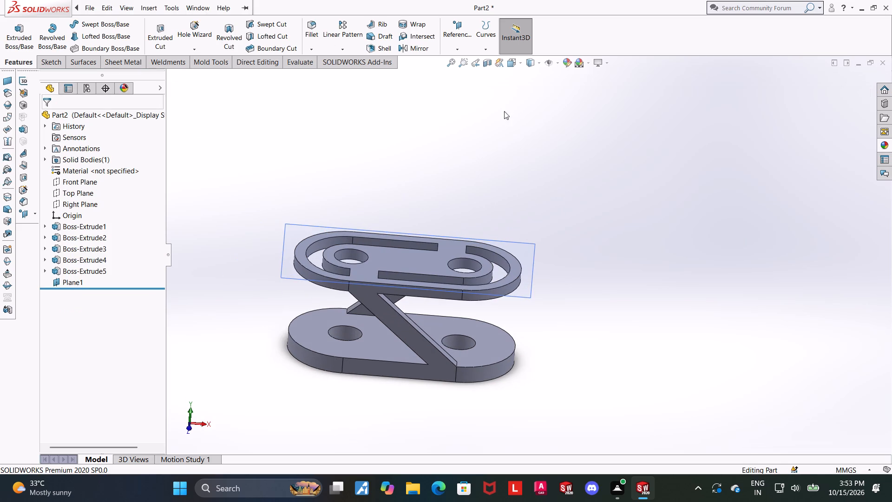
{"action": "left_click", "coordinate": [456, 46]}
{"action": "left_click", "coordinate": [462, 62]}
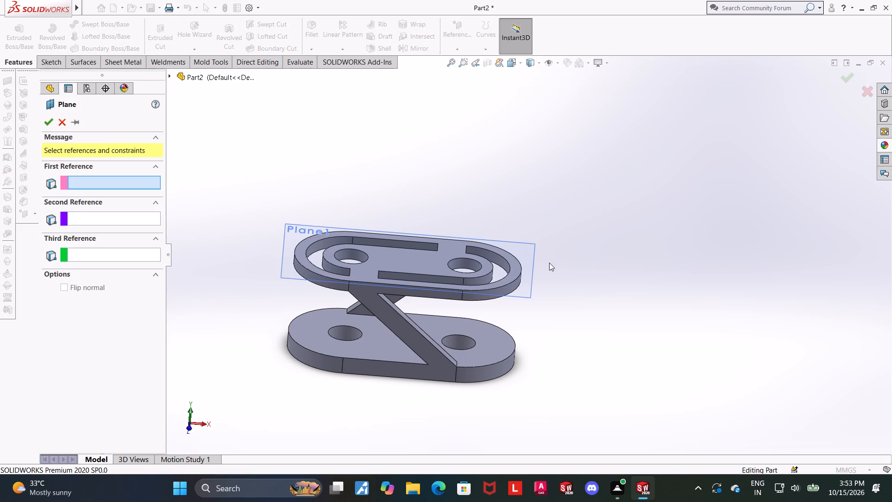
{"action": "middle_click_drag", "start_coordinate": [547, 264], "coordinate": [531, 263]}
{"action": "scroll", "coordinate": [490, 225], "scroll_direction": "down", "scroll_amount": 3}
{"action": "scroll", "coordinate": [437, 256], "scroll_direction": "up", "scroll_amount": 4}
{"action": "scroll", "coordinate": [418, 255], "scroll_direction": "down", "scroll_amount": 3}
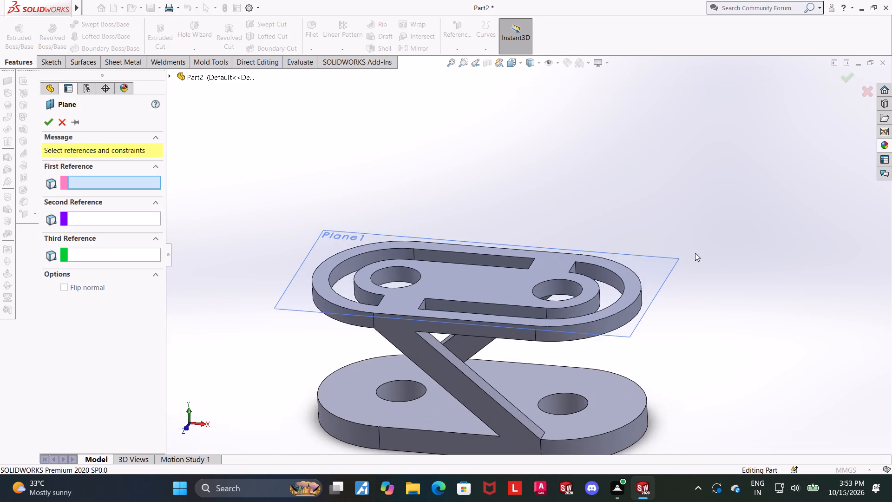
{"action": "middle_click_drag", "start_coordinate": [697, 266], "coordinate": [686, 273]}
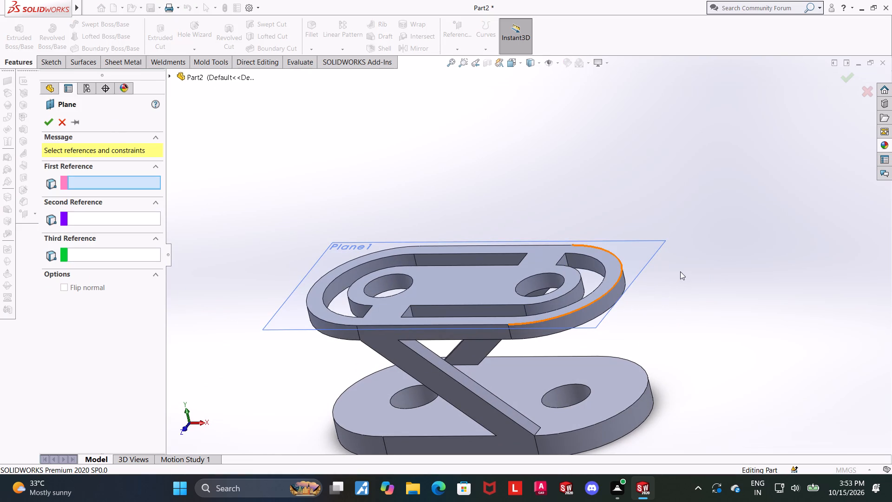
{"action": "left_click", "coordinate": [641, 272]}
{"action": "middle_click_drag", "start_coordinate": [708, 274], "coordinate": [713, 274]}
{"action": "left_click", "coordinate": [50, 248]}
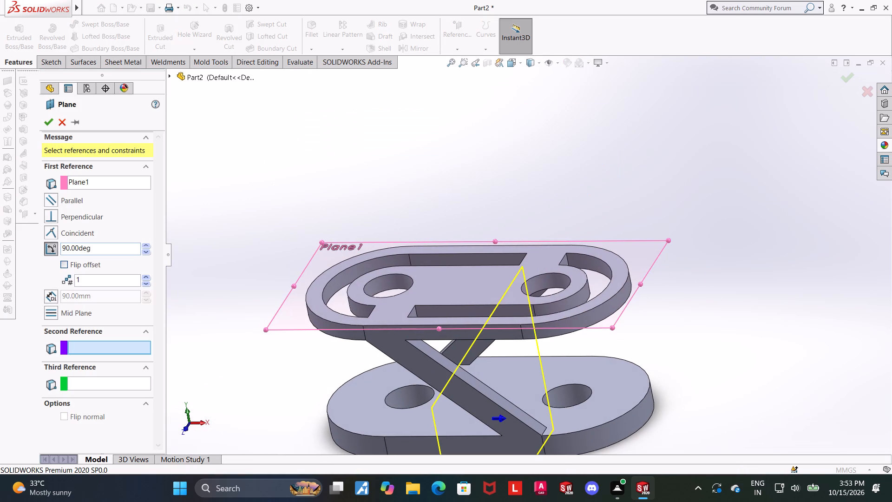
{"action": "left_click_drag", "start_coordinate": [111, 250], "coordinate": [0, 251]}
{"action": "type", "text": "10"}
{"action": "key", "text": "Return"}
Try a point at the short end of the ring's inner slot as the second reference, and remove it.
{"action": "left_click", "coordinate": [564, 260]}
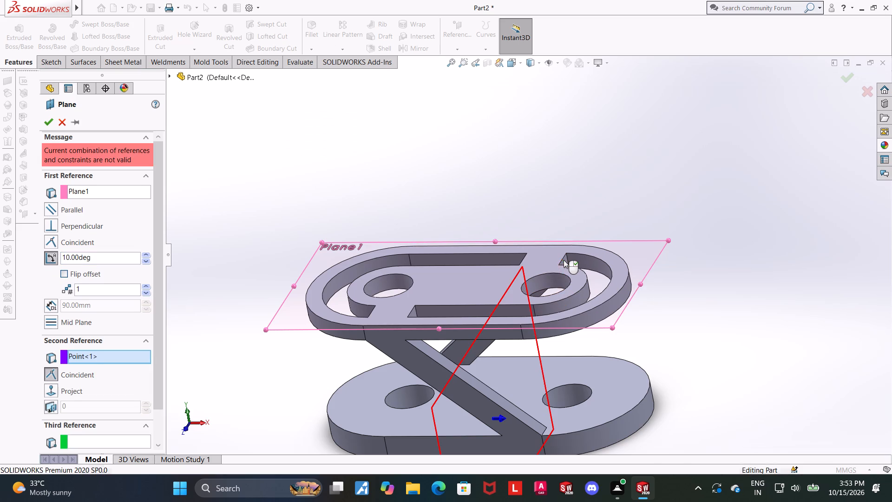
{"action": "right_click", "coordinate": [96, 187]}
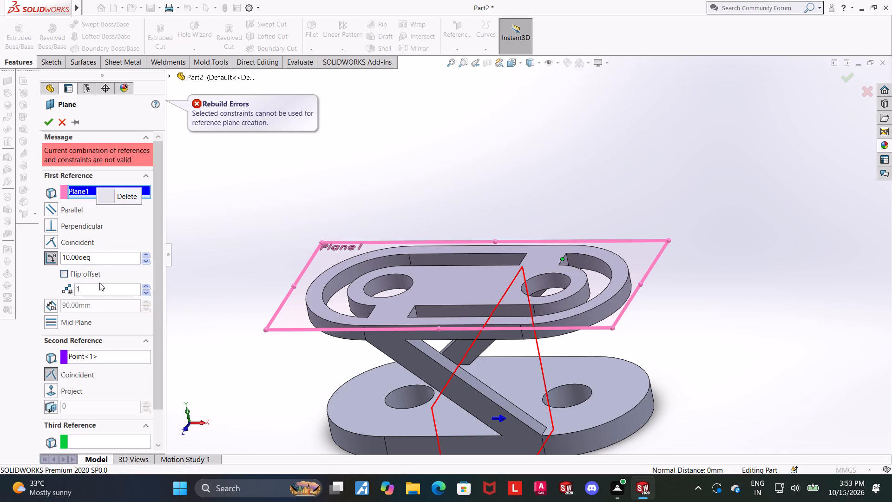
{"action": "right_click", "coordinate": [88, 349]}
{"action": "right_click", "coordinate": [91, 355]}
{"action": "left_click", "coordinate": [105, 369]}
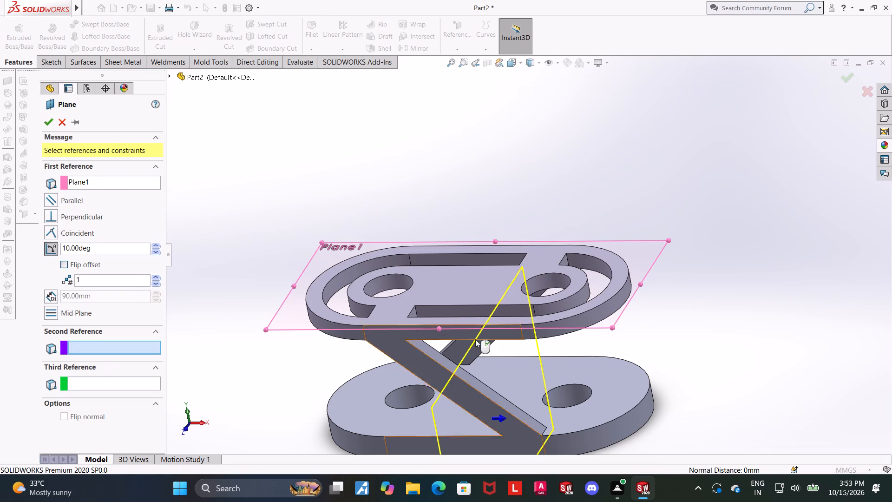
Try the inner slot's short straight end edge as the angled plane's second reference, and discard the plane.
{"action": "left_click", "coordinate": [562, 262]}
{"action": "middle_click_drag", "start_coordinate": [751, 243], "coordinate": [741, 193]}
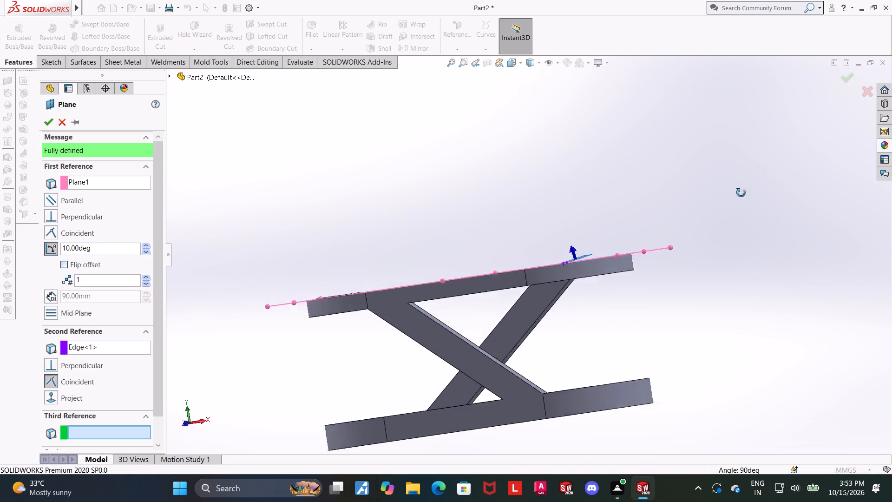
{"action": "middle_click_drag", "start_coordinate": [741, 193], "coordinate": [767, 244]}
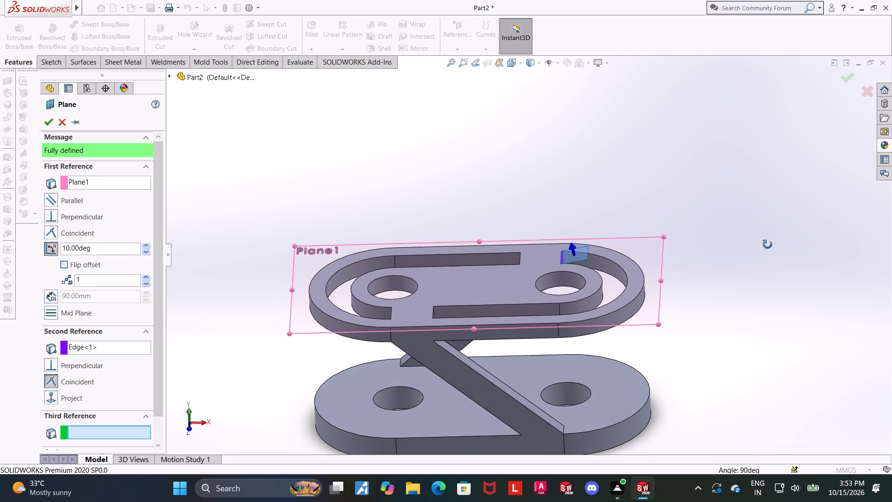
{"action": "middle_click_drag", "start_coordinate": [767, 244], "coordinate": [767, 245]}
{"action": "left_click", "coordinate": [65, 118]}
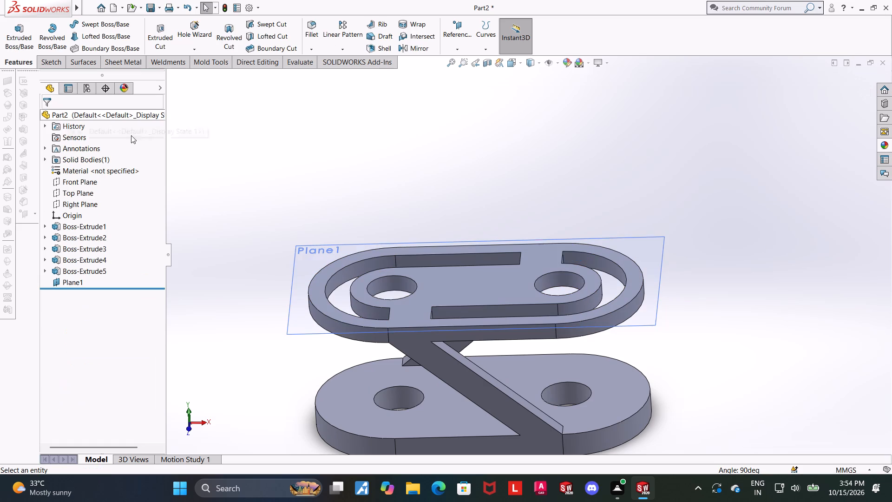
Open a new sketch on Plane1, viewed face-on.
{"action": "left_click", "coordinate": [722, 222]}
{"action": "scroll", "coordinate": [656, 251], "scroll_direction": "up", "scroll_amount": 1}
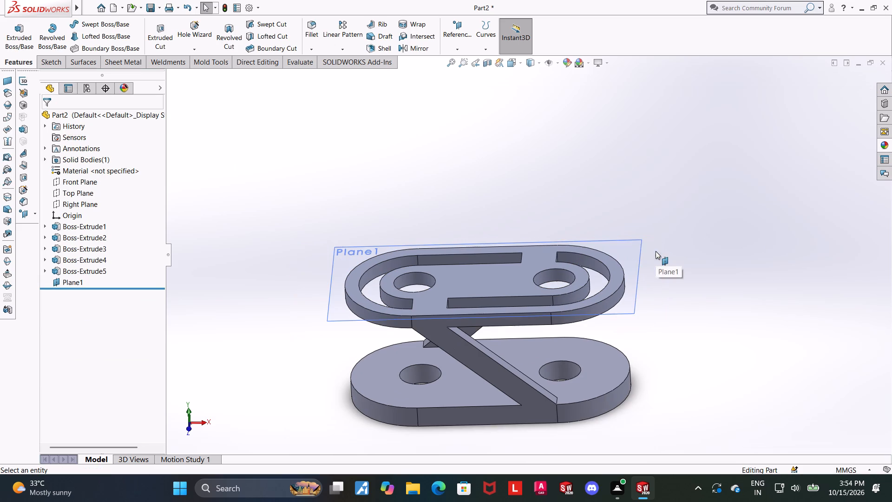
{"action": "scroll", "coordinate": [638, 251], "scroll_direction": "down", "scroll_amount": 1}
{"action": "middle_click_drag", "start_coordinate": [685, 266], "coordinate": [689, 280]}
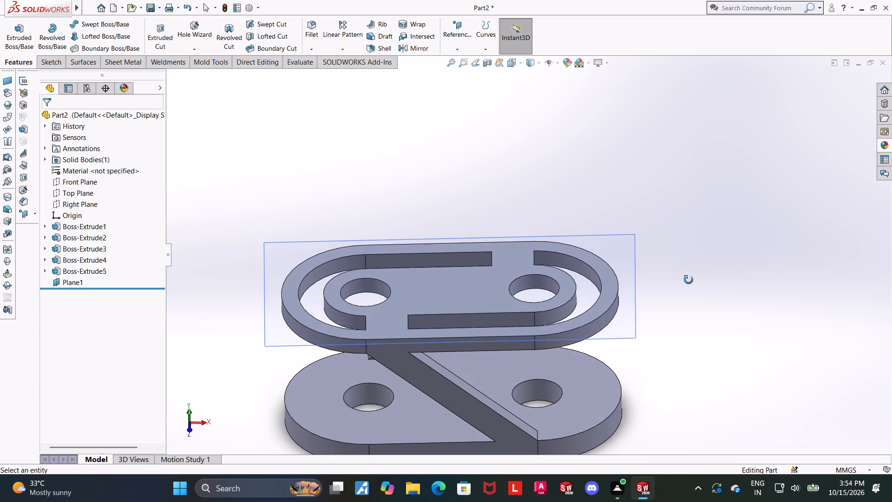
{"action": "middle_click_drag", "start_coordinate": [689, 280], "coordinate": [695, 291]}
{"action": "left_click", "coordinate": [630, 259]}
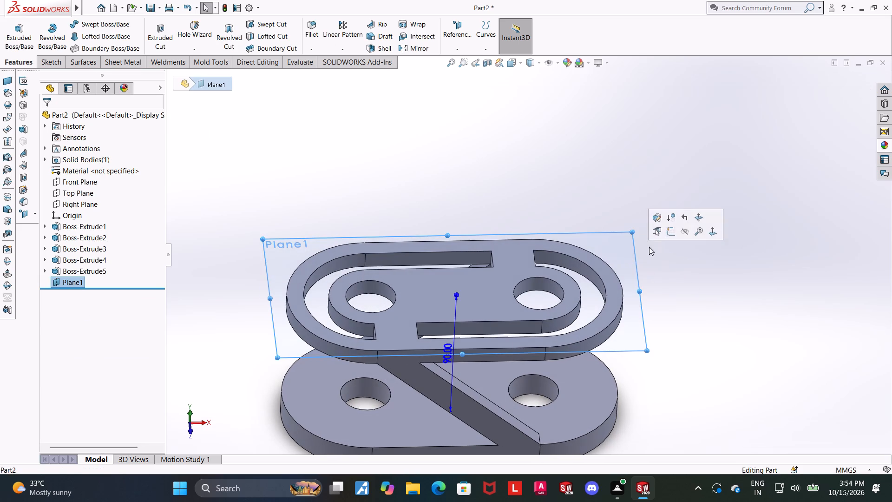
{"action": "left_click", "coordinate": [671, 236]}
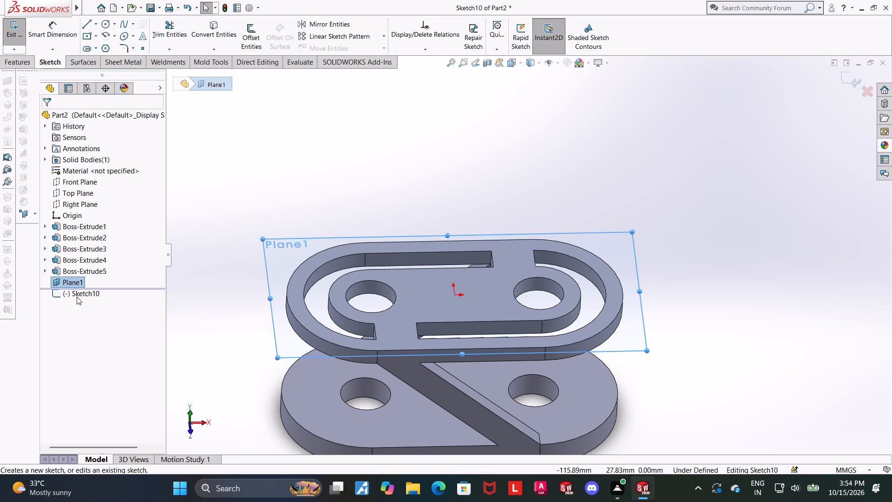
{"action": "left_click", "coordinate": [78, 297]}
{"action": "left_click", "coordinate": [98, 284]}
{"action": "scroll", "coordinate": [771, 301], "scroll_direction": "up", "scroll_amount": 3}
{"action": "scroll", "coordinate": [736, 274], "scroll_direction": "down", "scroll_amount": 2}
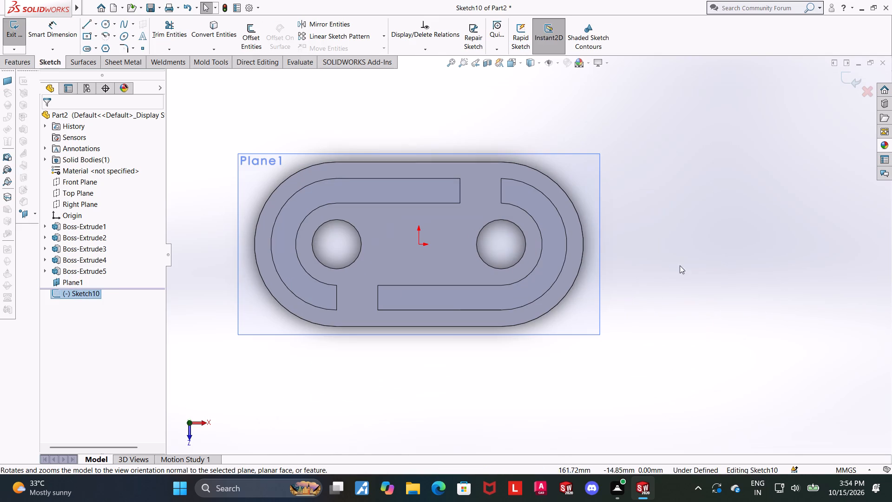
Sketch a vertical construction line touching the ring's rounded end on the +X side, spanning Plane1's width, and close the sketch.
{"action": "left_click", "coordinate": [97, 24]}
{"action": "left_click", "coordinate": [97, 46]}
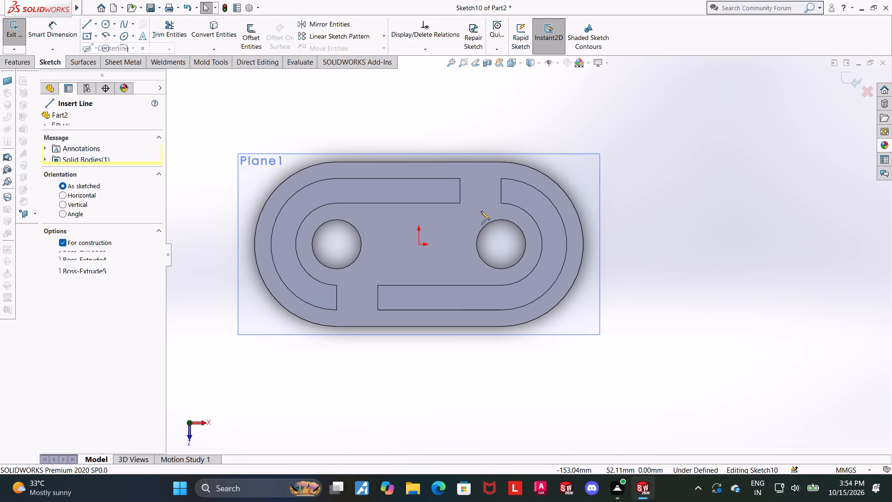
{"action": "left_click", "coordinate": [584, 154]}
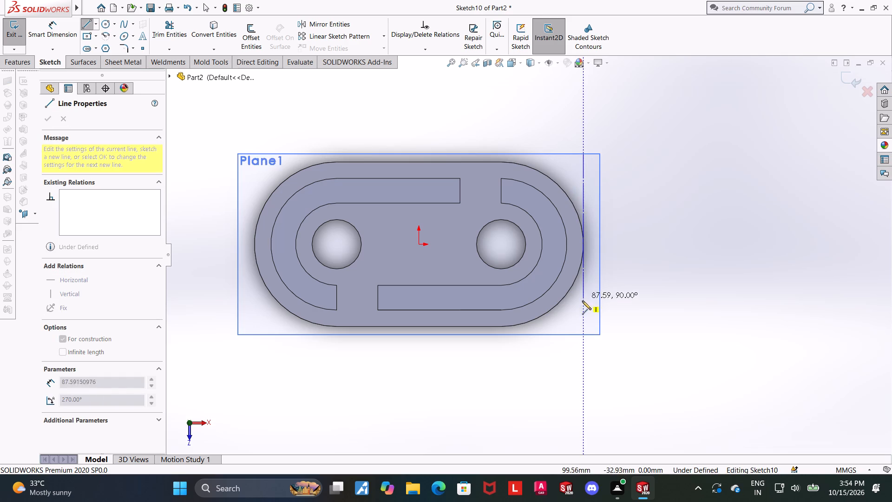
{"action": "left_click", "coordinate": [581, 335]}
{"action": "key", "text": "Escape"}
{"action": "key", "text": "Escape"}
{"action": "middle_click_drag", "start_coordinate": [613, 279], "coordinate": [615, 264]}
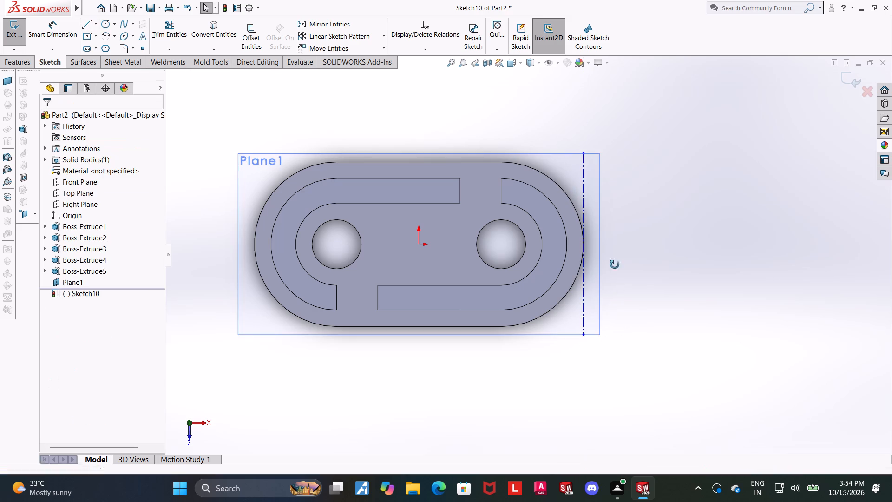
{"action": "middle_click_drag", "start_coordinate": [615, 264], "coordinate": [615, 229]}
{"action": "left_click", "coordinate": [628, 223]}
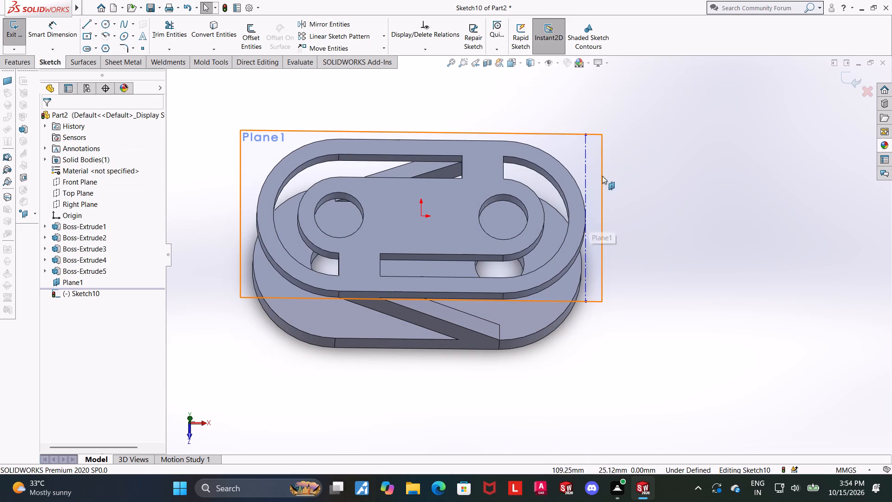
{"action": "left_click", "coordinate": [631, 151]}
{"action": "left_click", "coordinate": [841, 75]}
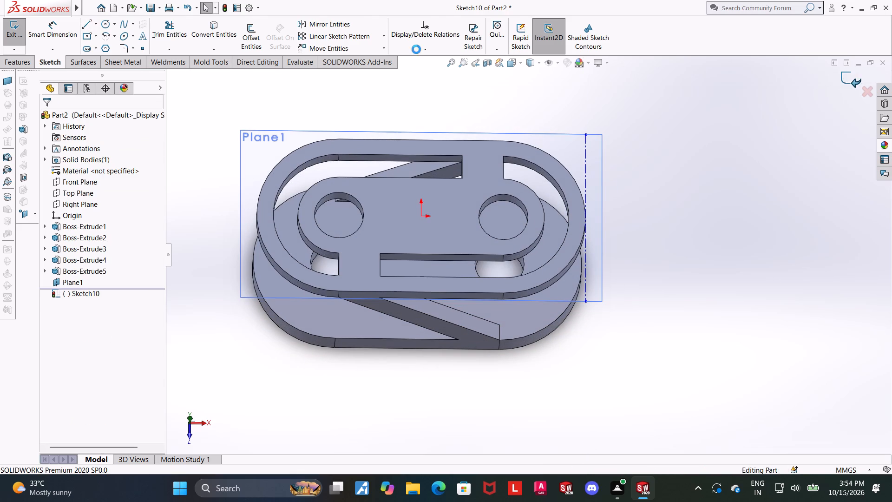
Create a reference plane at 10 degrees to the ring's top face through the sketched construction line, with the offset flipped.
{"action": "left_click", "coordinate": [463, 46]}
{"action": "left_click", "coordinate": [470, 58]}
{"action": "middle_click_drag", "start_coordinate": [598, 217], "coordinate": [597, 184]}
{"action": "left_click", "coordinate": [548, 157]}
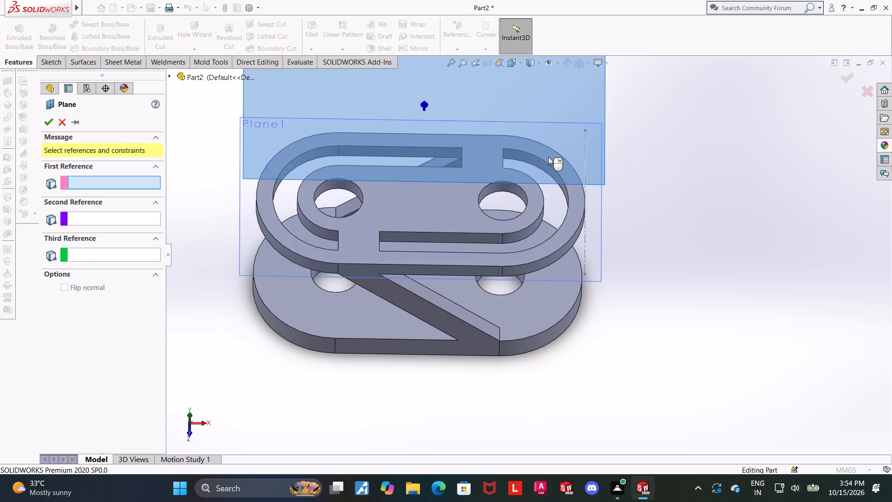
{"action": "middle_click_drag", "start_coordinate": [611, 201], "coordinate": [607, 178]}
{"action": "left_click", "coordinate": [51, 250]}
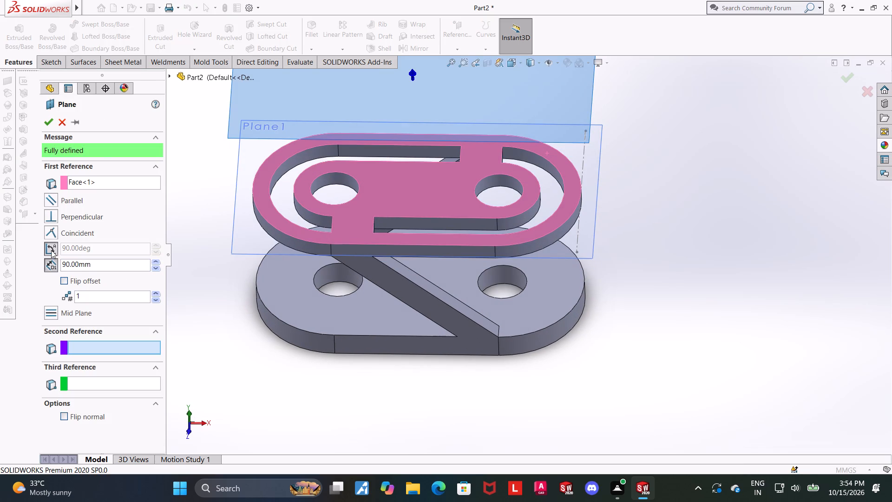
{"action": "left_click_drag", "start_coordinate": [105, 254], "coordinate": [0, 248]}
{"action": "type", "text": "10"}
{"action": "key", "text": "Delete"}
{"action": "key", "text": "Return"}
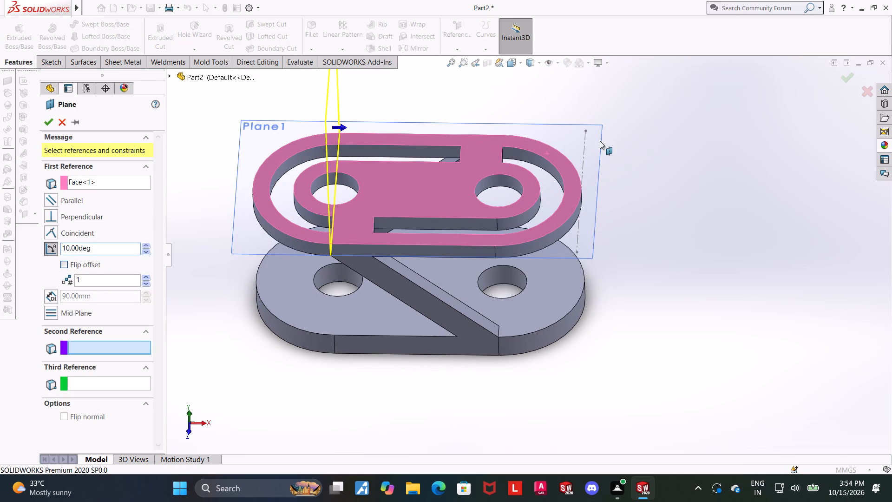
{"action": "left_click", "coordinate": [584, 151]}
{"action": "middle_click_drag", "start_coordinate": [663, 175], "coordinate": [667, 119]}
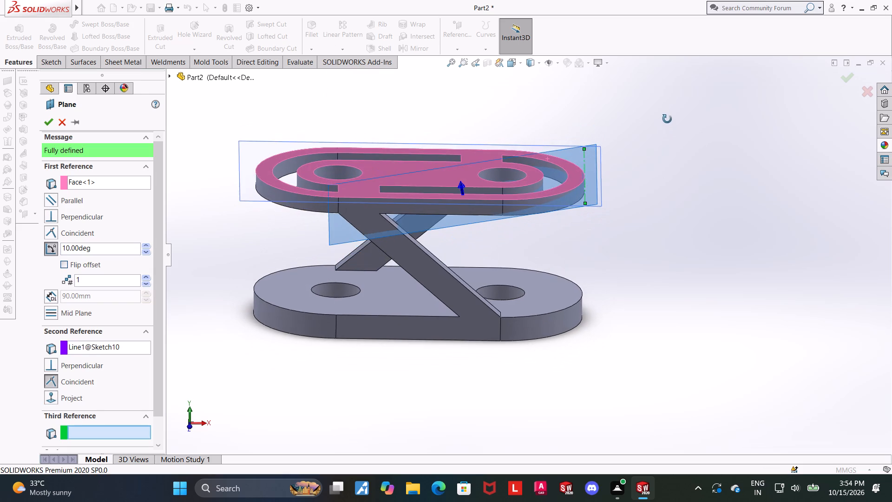
{"action": "middle_click_drag", "start_coordinate": [667, 119], "coordinate": [667, 118]}
{"action": "left_click", "coordinate": [65, 264]}
{"action": "middle_click_drag", "start_coordinate": [791, 198], "coordinate": [794, 157]}
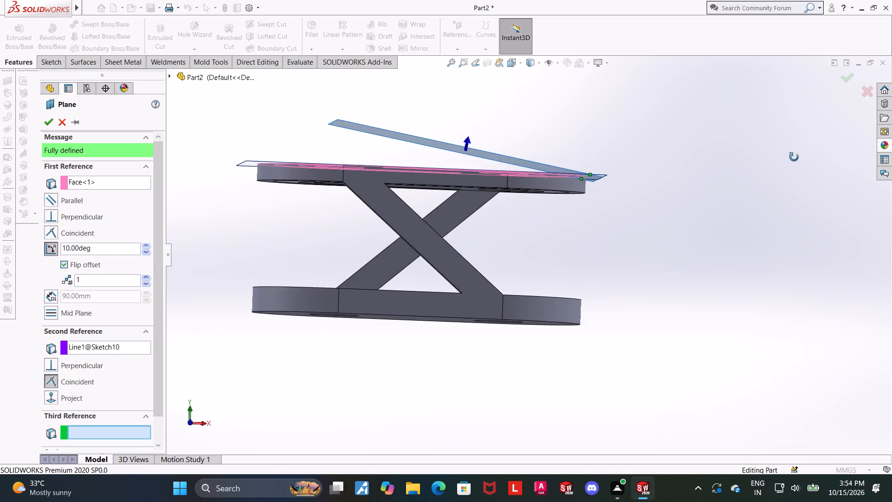
{"action": "middle_click_drag", "start_coordinate": [794, 157], "coordinate": [794, 166]}
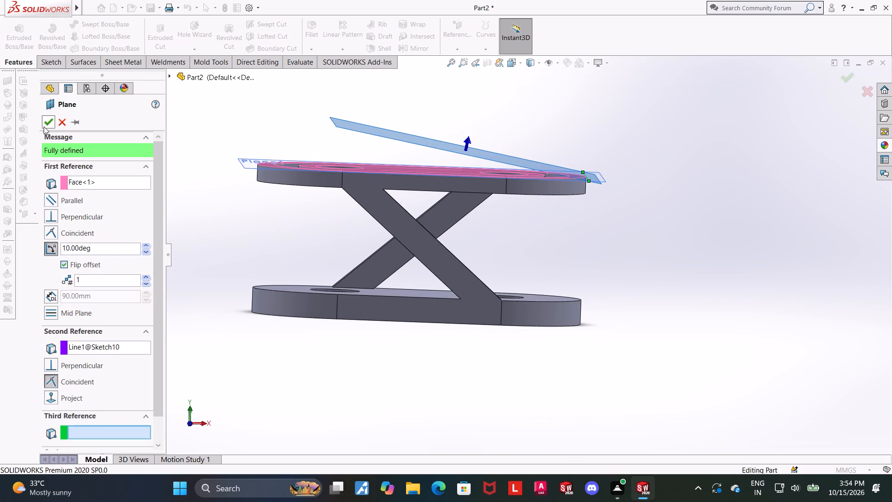
{"action": "left_click", "coordinate": [44, 126]}
Hide the offset plane Plane1.
{"action": "scroll", "coordinate": [710, 157], "scroll_direction": "up", "scroll_amount": 1}
{"action": "middle_click_drag", "start_coordinate": [710, 157], "coordinate": [696, 233]}
{"action": "middle_click", "coordinate": [709, 269]}
{"action": "middle_click_drag", "start_coordinate": [416, 247], "coordinate": [425, 271]}
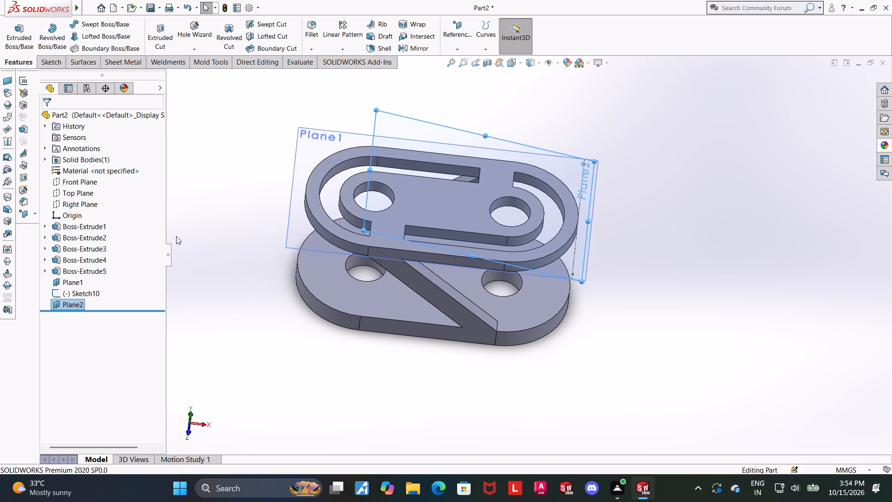
{"action": "right_click", "coordinate": [56, 283]}
{"action": "left_click", "coordinate": [74, 270]}
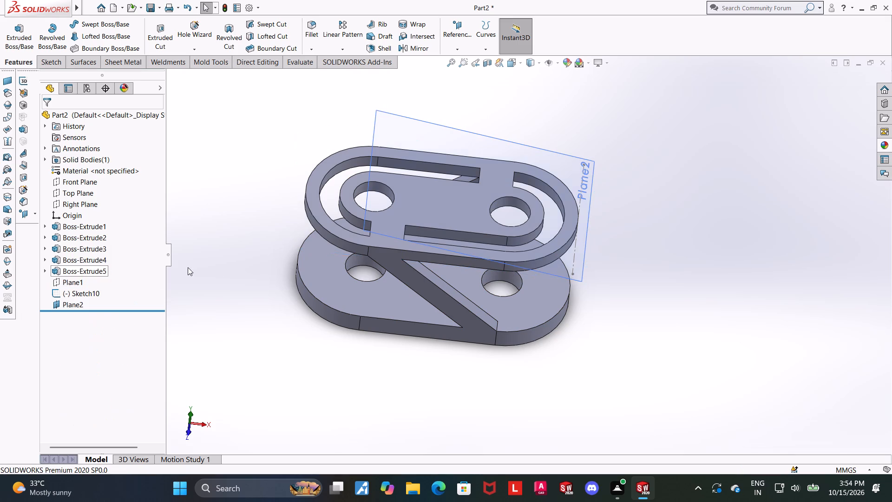
{"action": "left_click", "coordinate": [216, 272]}
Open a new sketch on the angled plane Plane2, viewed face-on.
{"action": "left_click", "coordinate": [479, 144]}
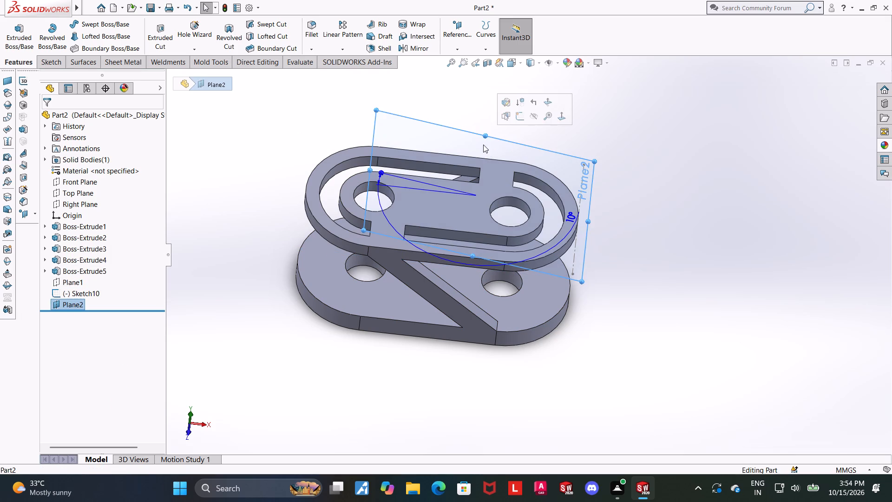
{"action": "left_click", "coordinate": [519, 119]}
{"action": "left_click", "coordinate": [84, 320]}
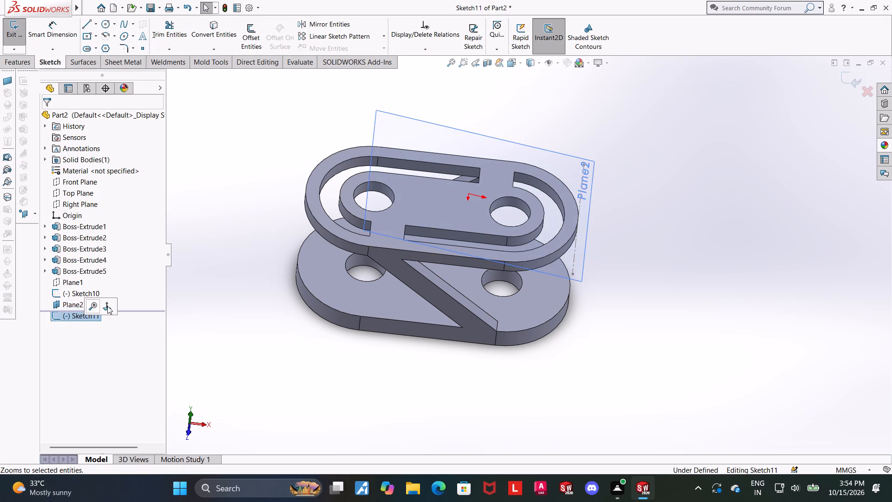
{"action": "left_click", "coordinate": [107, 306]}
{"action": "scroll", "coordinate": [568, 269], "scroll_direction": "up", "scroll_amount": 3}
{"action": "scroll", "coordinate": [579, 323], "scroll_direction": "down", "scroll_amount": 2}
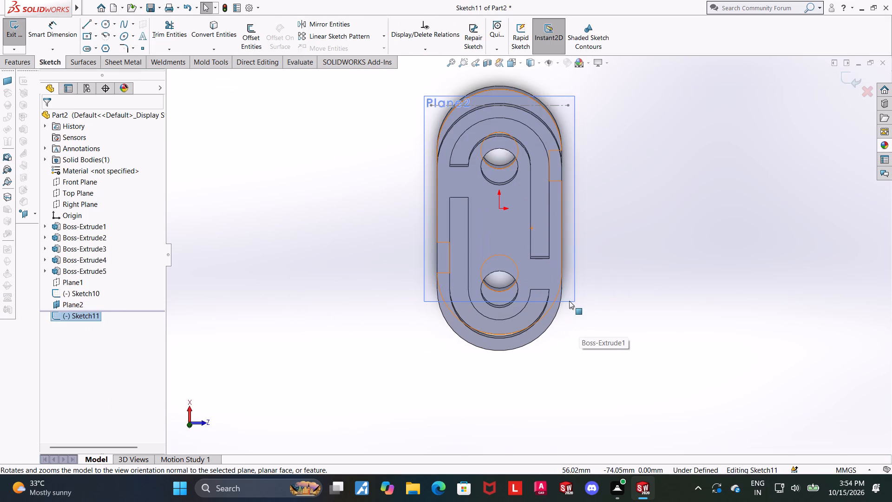
Extend Plane2's displayed border beyond the ring's rounded end on the -X side.
{"action": "left_click", "coordinate": [568, 291]}
{"action": "left_click_drag", "start_coordinate": [500, 303], "coordinate": [492, 376]}
{"action": "left_click", "coordinate": [767, 281]}
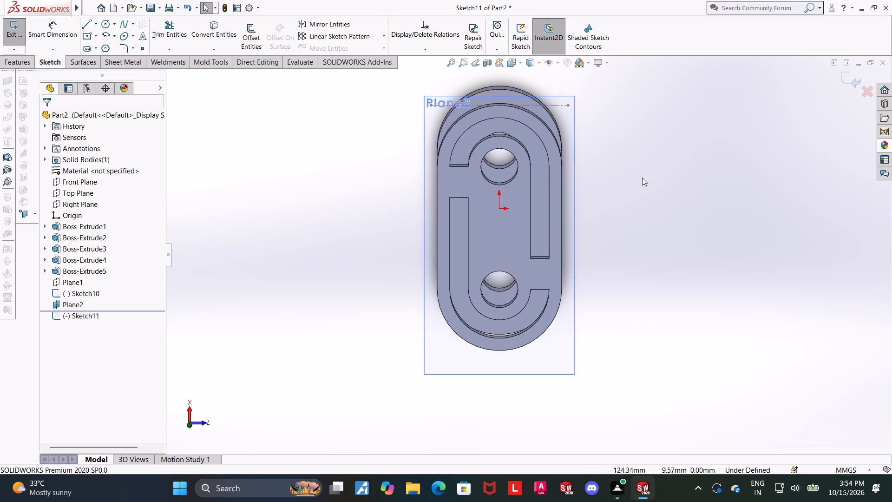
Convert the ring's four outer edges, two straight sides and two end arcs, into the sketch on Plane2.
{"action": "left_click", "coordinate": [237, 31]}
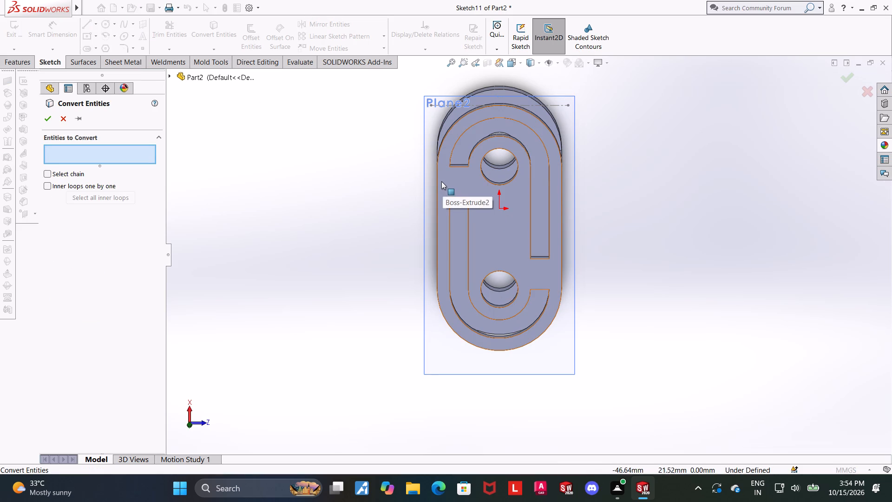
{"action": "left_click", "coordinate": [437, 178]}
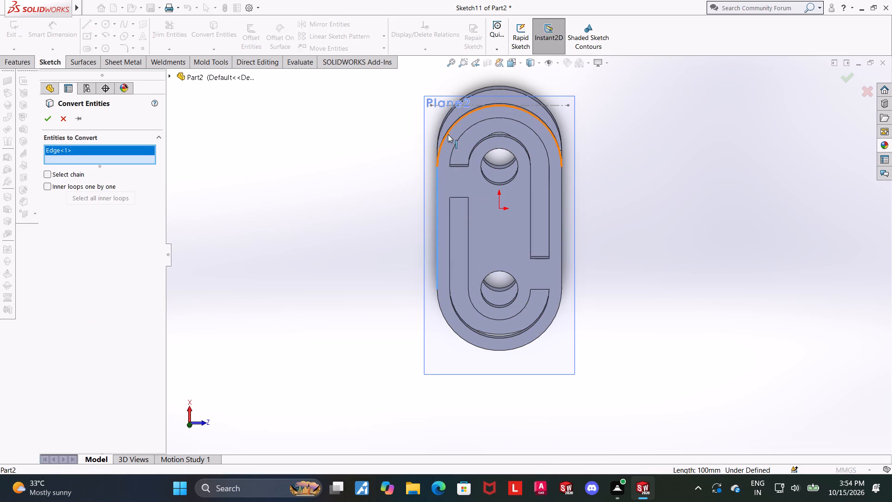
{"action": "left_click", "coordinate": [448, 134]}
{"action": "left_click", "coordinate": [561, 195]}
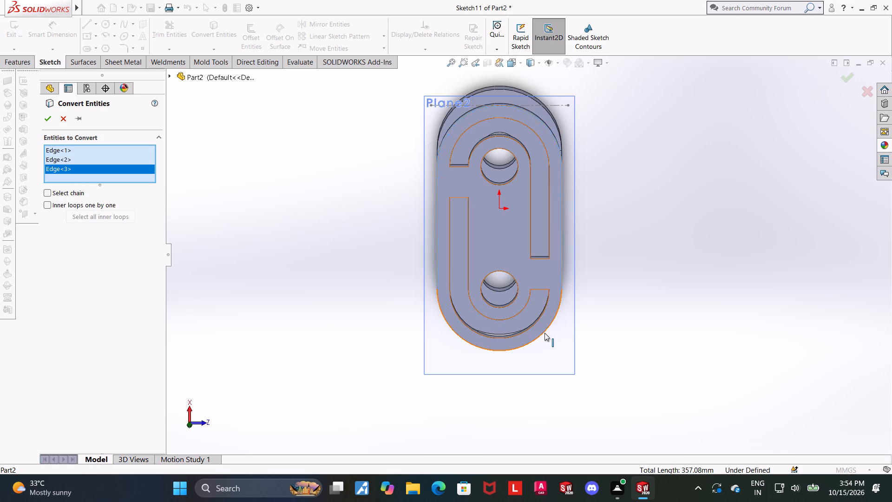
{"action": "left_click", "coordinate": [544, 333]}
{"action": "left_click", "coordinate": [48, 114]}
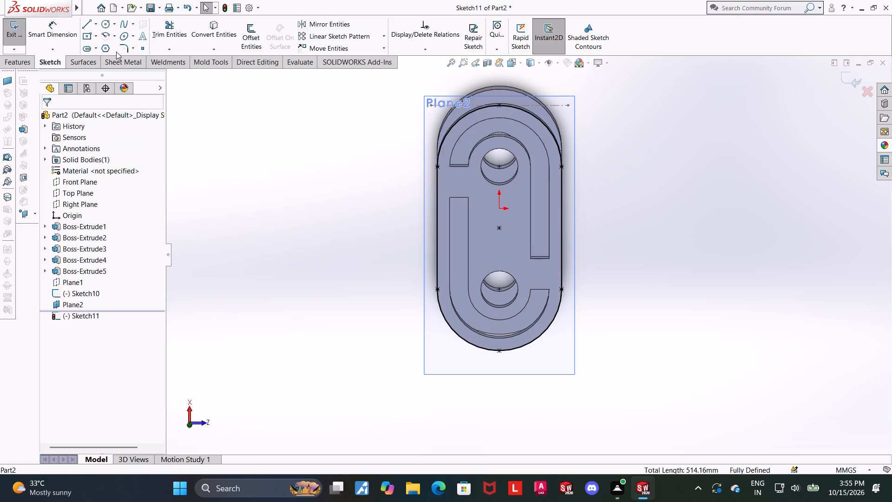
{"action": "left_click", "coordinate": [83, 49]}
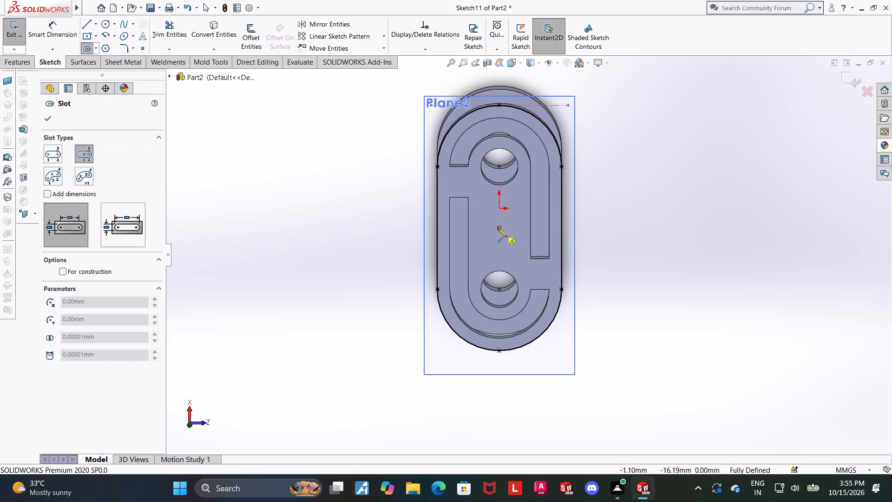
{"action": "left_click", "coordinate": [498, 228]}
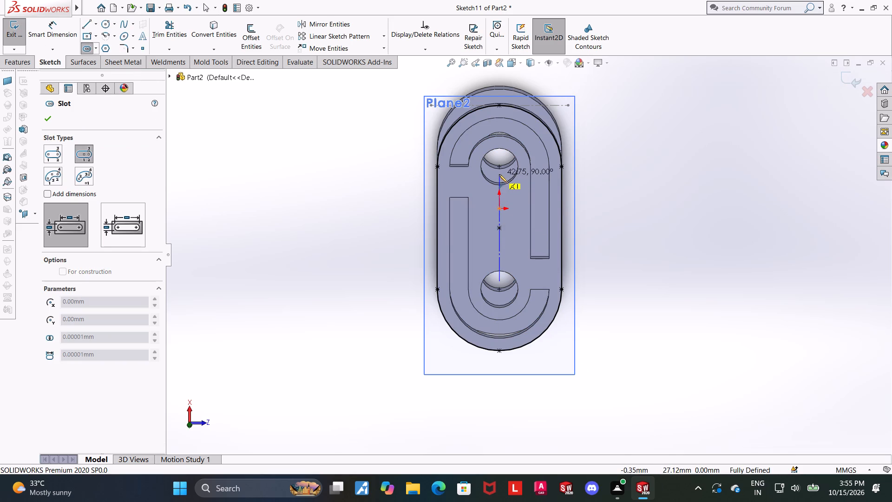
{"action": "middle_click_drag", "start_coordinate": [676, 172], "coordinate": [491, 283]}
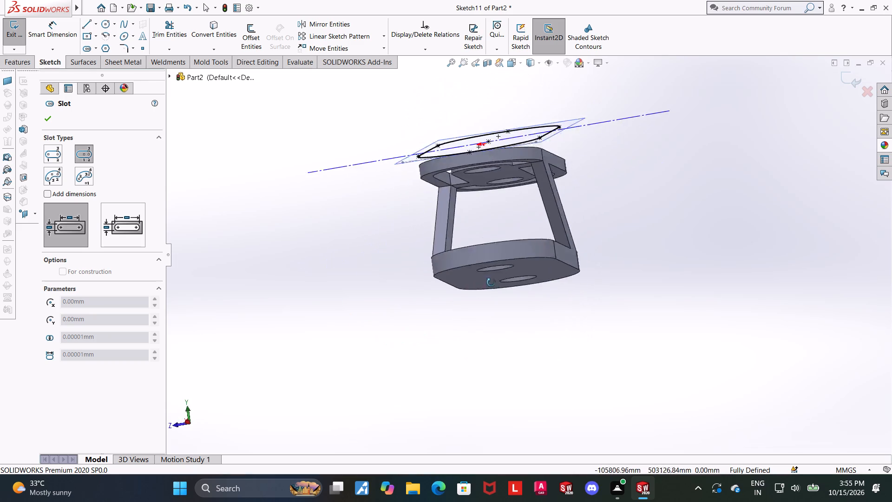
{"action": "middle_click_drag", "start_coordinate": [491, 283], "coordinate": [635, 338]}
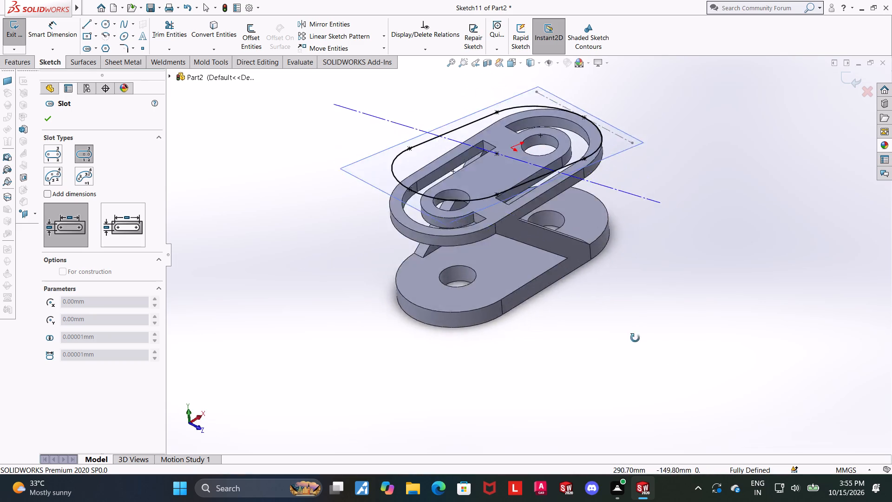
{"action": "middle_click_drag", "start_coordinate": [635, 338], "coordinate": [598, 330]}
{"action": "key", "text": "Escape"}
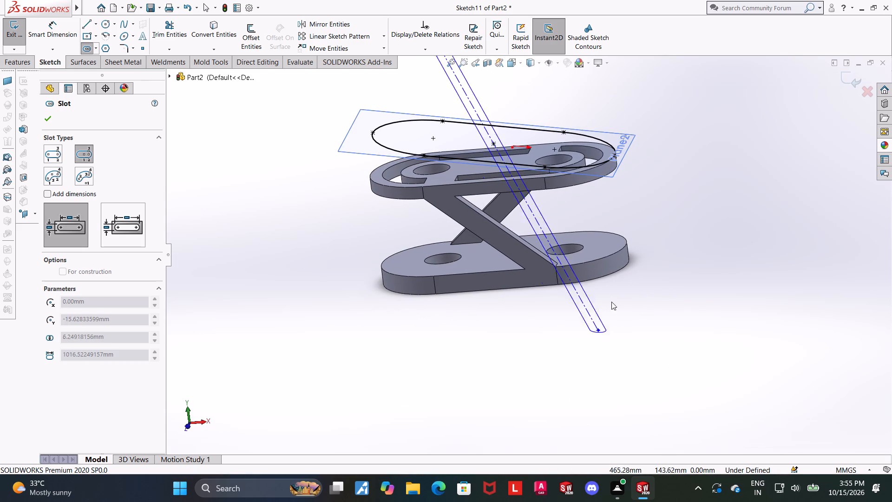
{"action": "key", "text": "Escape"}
Examine how the converted outline on the tilted plane sits relative to the ring, from the side and from above.
{"action": "scroll", "coordinate": [688, 191], "scroll_direction": "up", "scroll_amount": 1}
{"action": "middle_click_drag", "start_coordinate": [685, 191], "coordinate": [694, 303]}
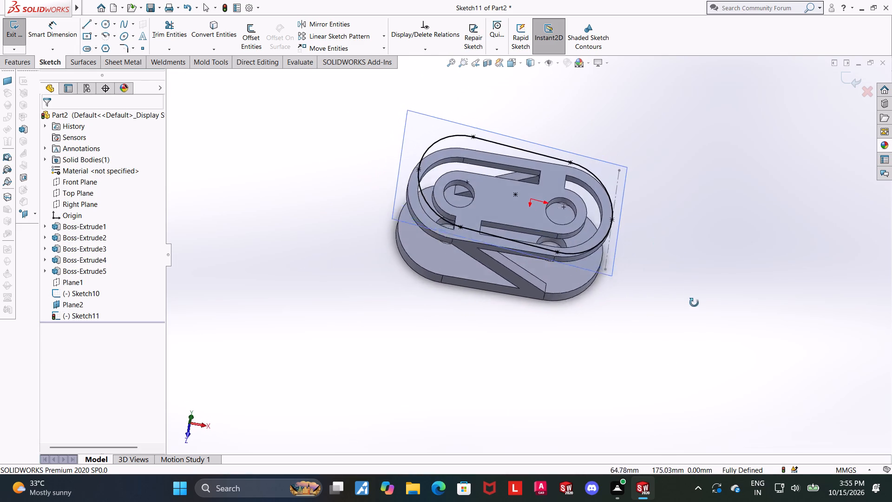
{"action": "middle_click_drag", "start_coordinate": [694, 303], "coordinate": [687, 319]}
{"action": "left_click", "coordinate": [511, 66]}
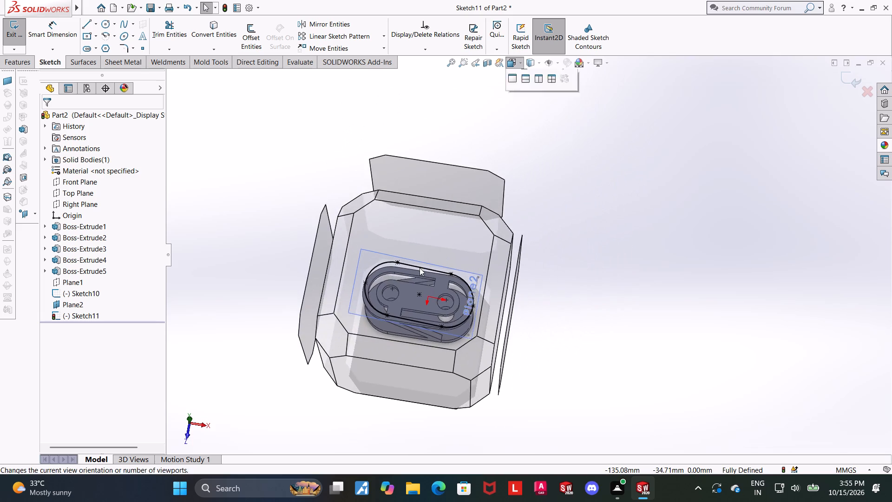
{"action": "left_click", "coordinate": [418, 271]}
{"action": "middle_click_drag", "start_coordinate": [664, 277], "coordinate": [678, 67]}
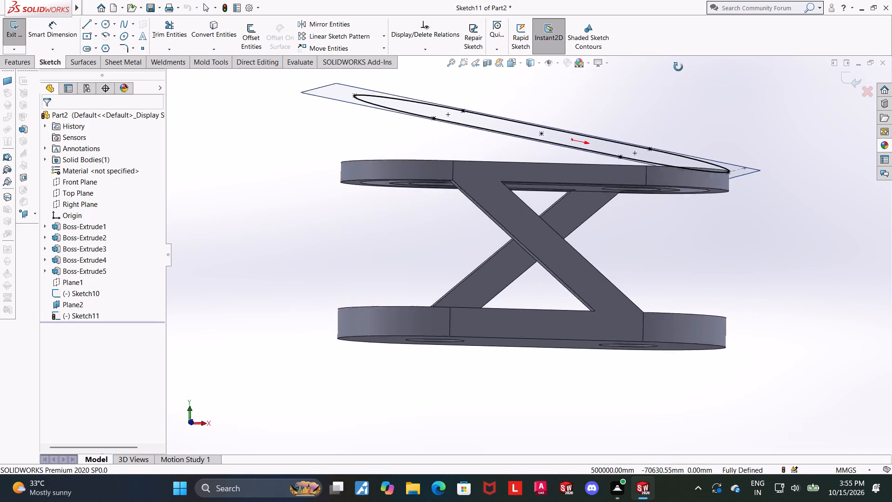
{"action": "middle_click_drag", "start_coordinate": [678, 67], "coordinate": [669, 75]}
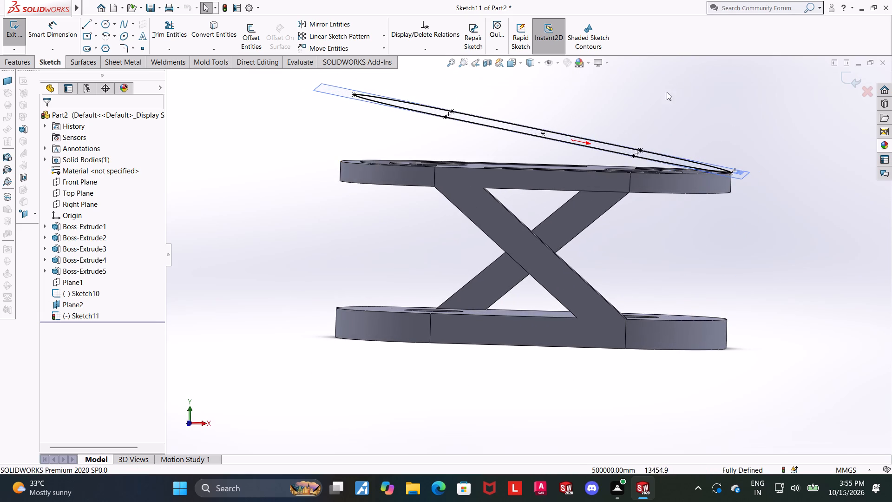
{"action": "middle_click", "coordinate": [665, 95]}
{"action": "left_click", "coordinate": [505, 65]}
{"action": "left_click", "coordinate": [404, 306]}
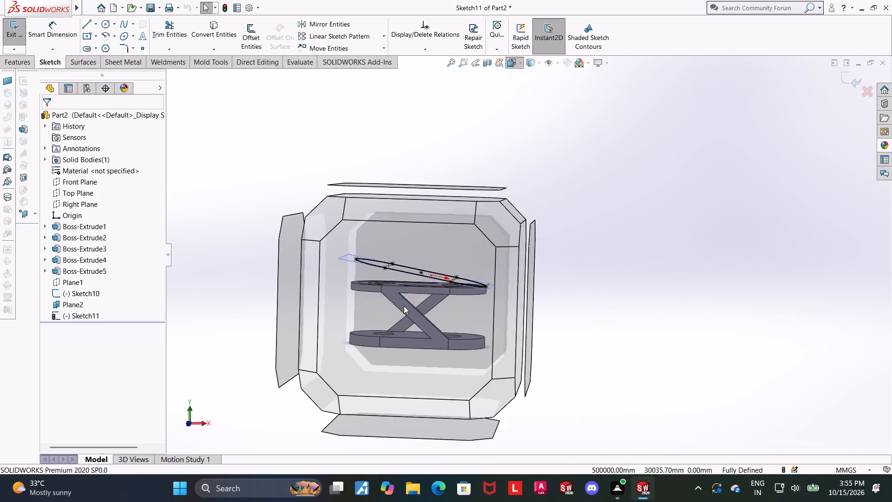
{"action": "middle_click_drag", "start_coordinate": [739, 162], "coordinate": [735, 209]}
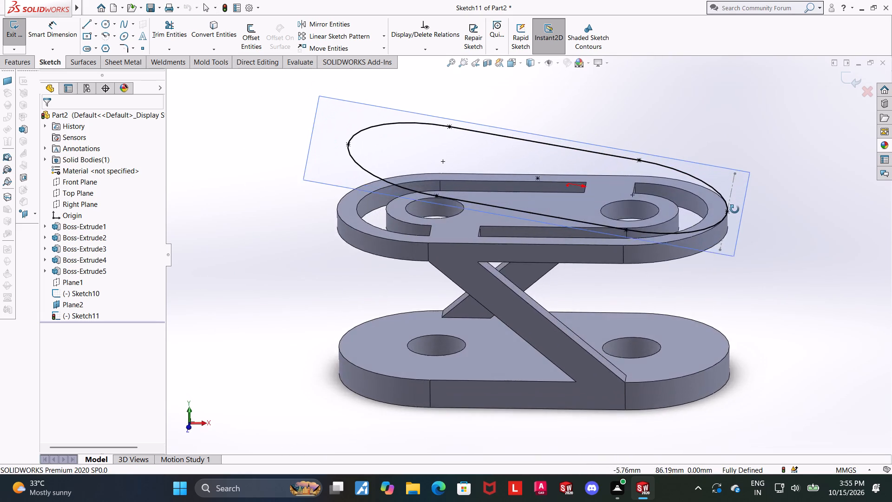
{"action": "middle_click_drag", "start_coordinate": [735, 209], "coordinate": [734, 303]}
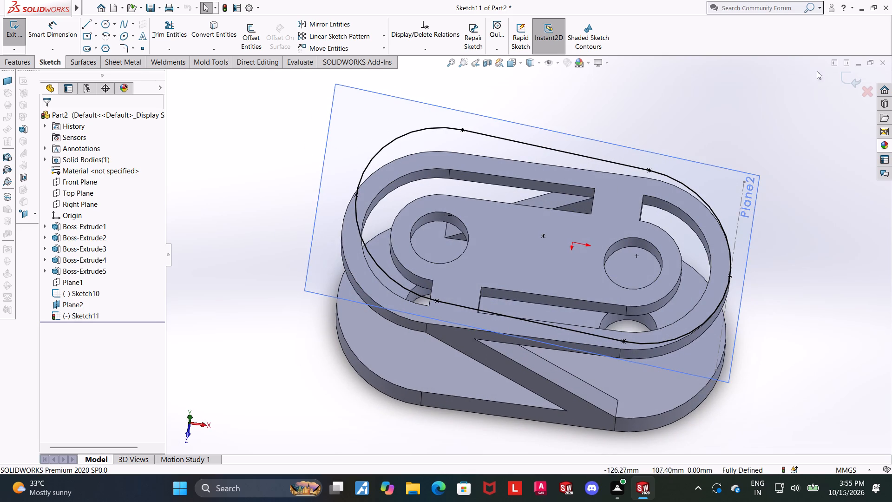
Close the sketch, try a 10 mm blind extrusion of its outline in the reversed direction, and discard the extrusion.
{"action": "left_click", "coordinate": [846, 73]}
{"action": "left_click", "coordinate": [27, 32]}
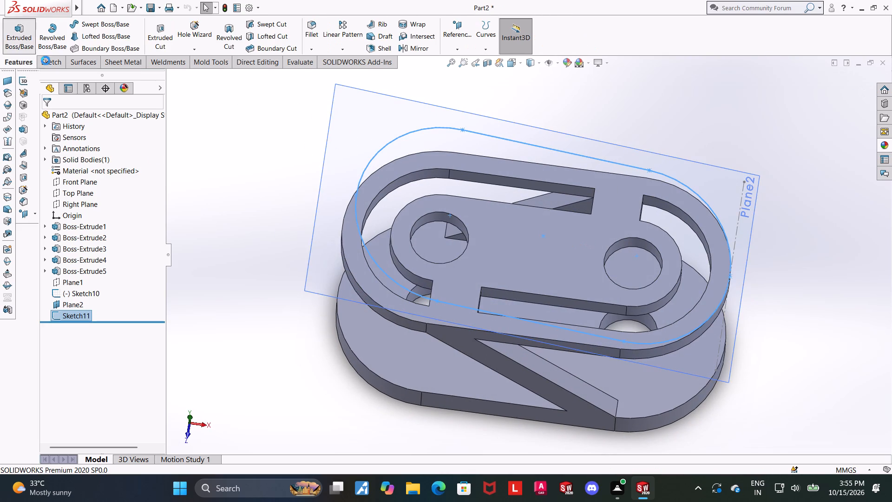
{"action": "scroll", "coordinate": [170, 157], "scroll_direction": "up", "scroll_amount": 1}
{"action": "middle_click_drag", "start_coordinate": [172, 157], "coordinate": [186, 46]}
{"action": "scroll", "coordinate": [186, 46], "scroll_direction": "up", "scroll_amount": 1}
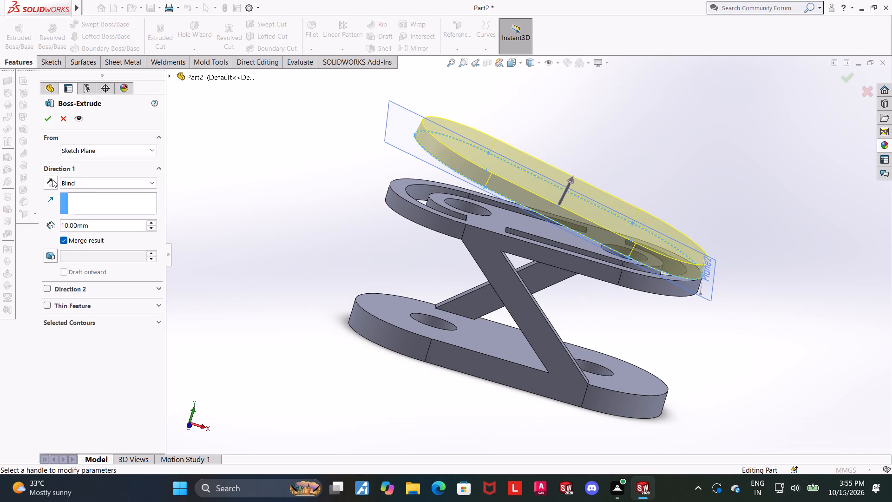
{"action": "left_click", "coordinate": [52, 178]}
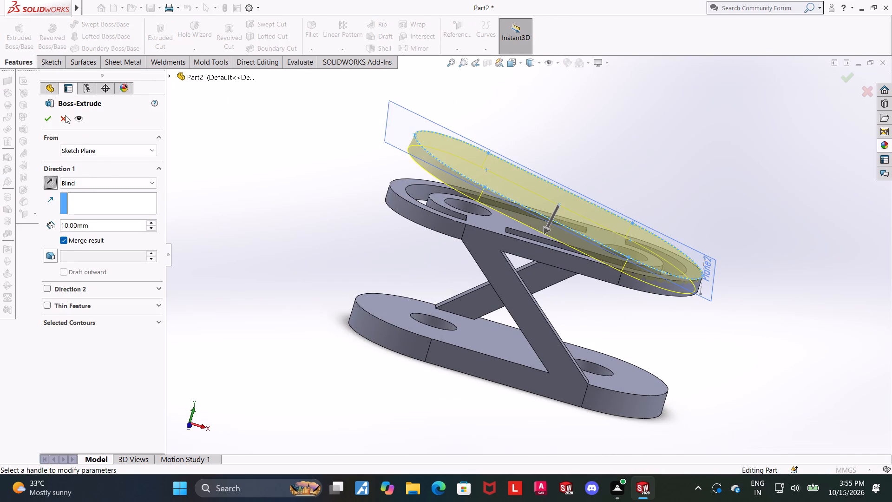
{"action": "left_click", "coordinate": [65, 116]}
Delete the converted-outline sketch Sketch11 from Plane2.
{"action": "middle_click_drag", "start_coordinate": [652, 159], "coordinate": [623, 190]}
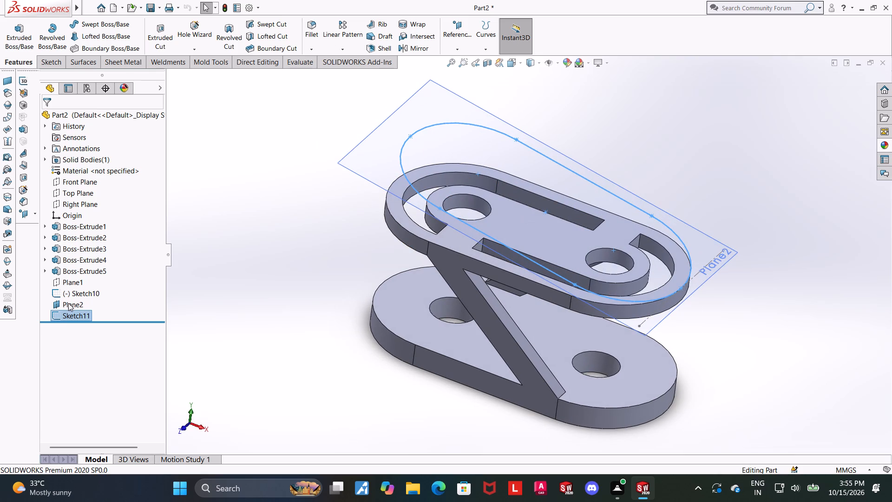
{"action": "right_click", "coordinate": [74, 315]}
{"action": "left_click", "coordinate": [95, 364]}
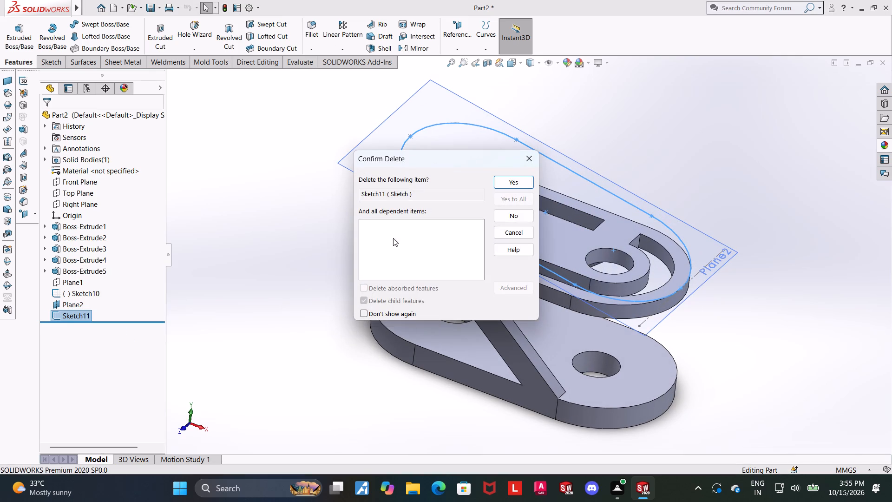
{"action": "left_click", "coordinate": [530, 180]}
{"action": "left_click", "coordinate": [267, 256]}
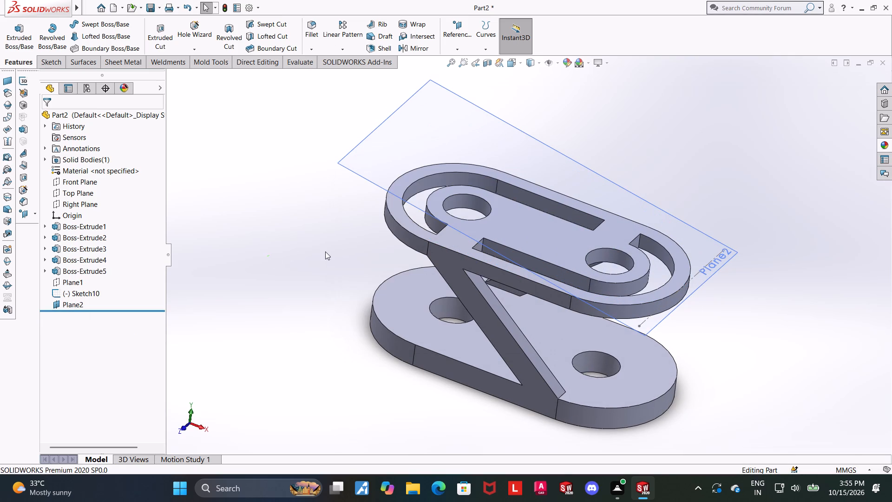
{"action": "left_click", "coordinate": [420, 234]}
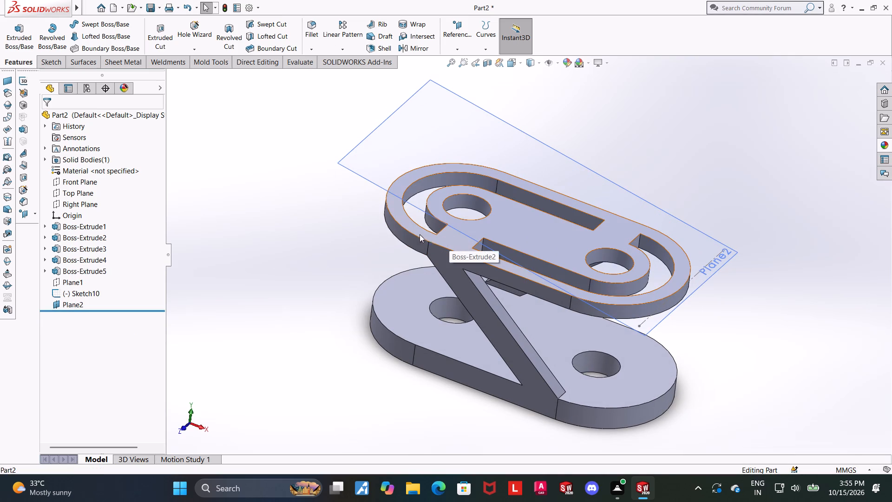
Sketch on the ring's top face and convert its four outer edges, two straight sides and two end arcs, into a closed outline.
{"action": "left_click", "coordinate": [457, 210]}
{"action": "left_click", "coordinate": [52, 315]}
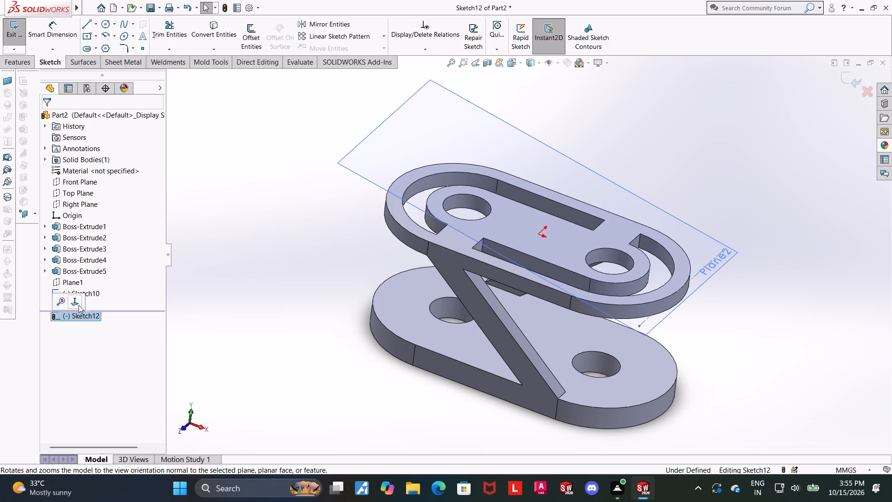
{"action": "left_click", "coordinate": [79, 303]}
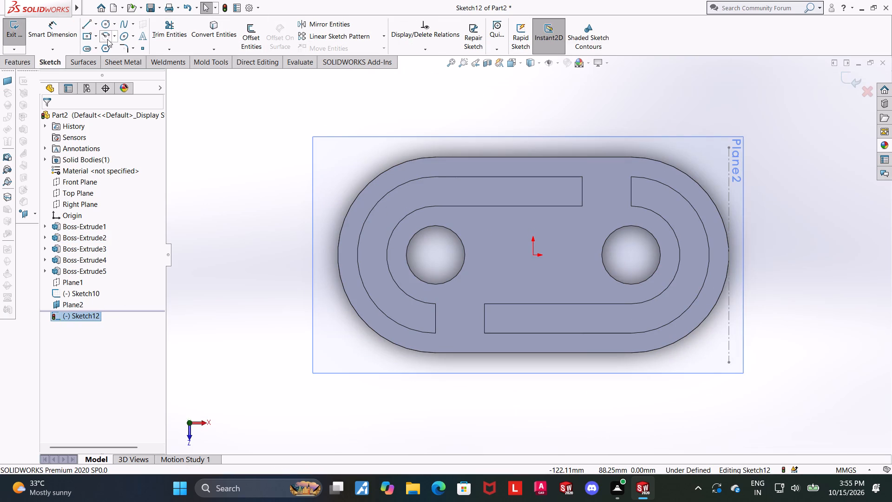
{"action": "left_click", "coordinate": [213, 23]}
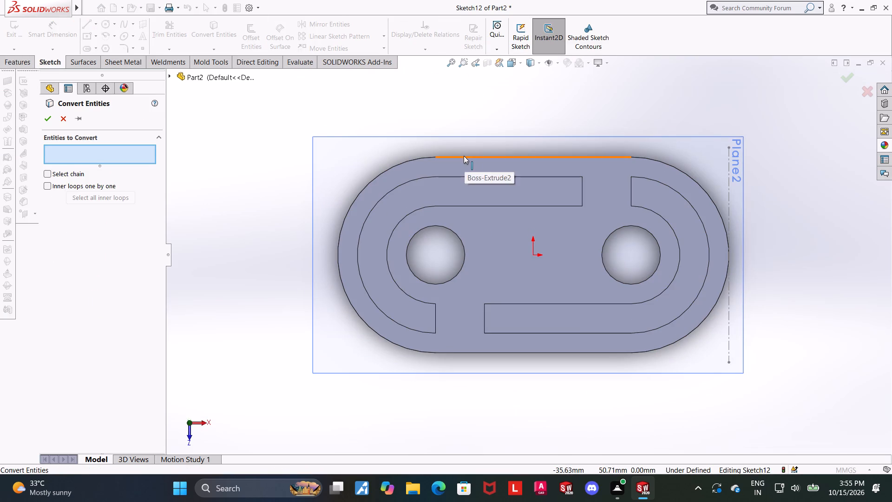
{"action": "left_click", "coordinate": [464, 156]}
{"action": "left_click", "coordinate": [426, 158]}
{"action": "left_click", "coordinate": [507, 353]}
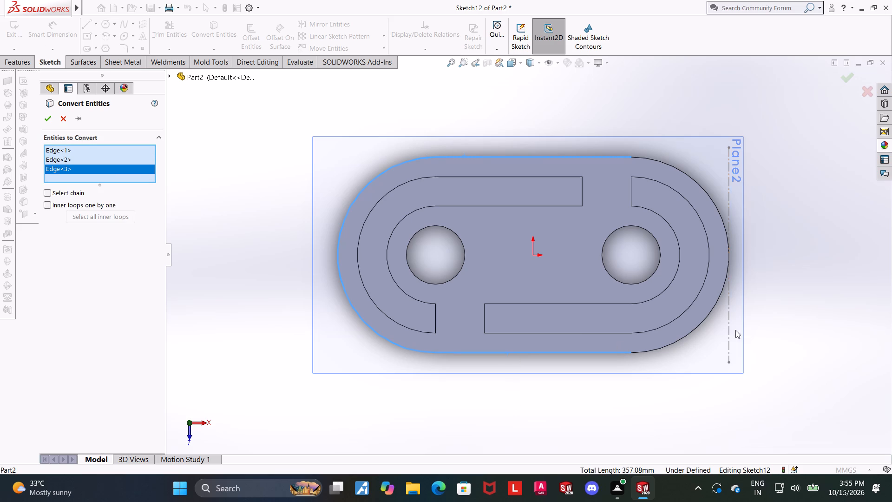
{"action": "left_click", "coordinate": [699, 327]}
{"action": "left_click", "coordinate": [46, 119]}
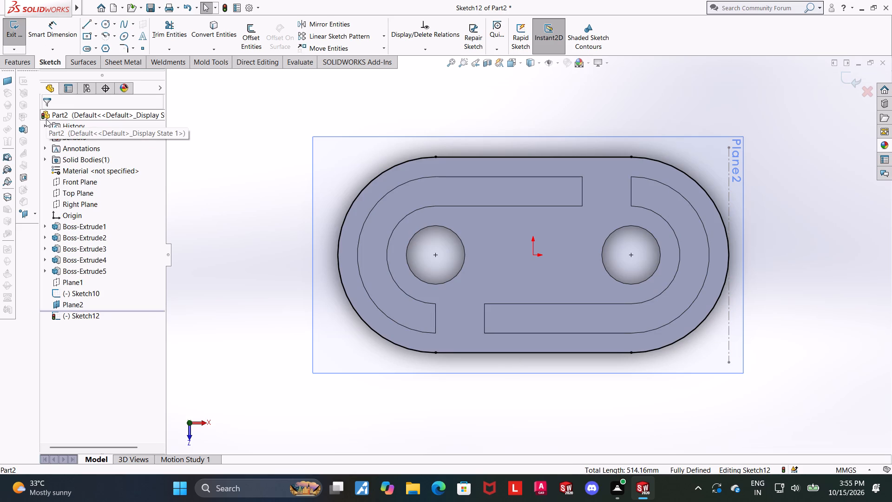
{"action": "left_click", "coordinate": [853, 83]}
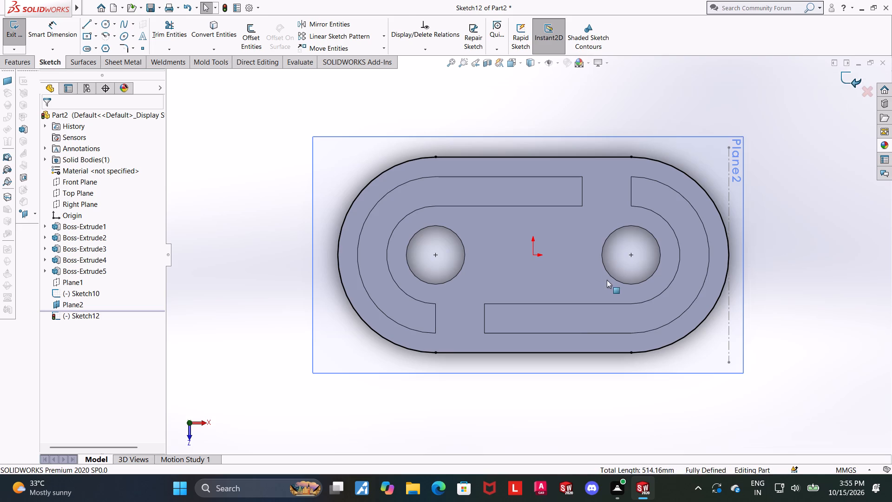
Extrude the converted outline upward with the Up To Surface end condition, ending at the tilted Plane2, with merged result.
{"action": "middle_click_drag", "start_coordinate": [599, 268], "coordinate": [602, 174]}
{"action": "scroll", "coordinate": [714, 143], "scroll_direction": "up", "scroll_amount": 2}
{"action": "scroll", "coordinate": [722, 143], "scroll_direction": "down", "scroll_amount": 2}
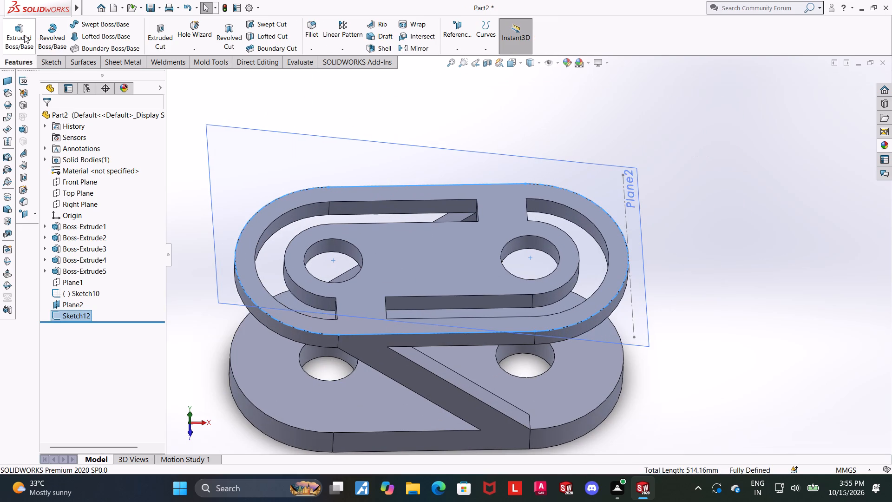
{"action": "left_click", "coordinate": [24, 35]}
{"action": "middle_click_drag", "start_coordinate": [595, 248], "coordinate": [602, 154]}
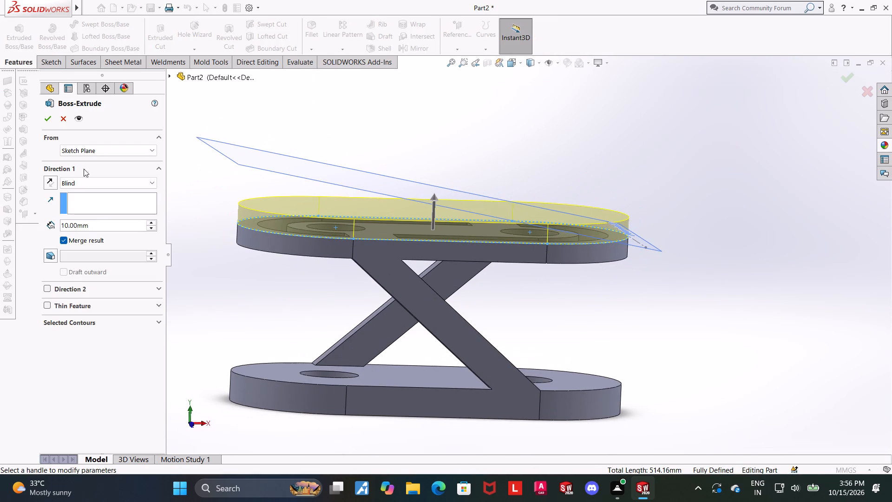
{"action": "left_click", "coordinate": [72, 180]}
{"action": "left_click", "coordinate": [79, 217]}
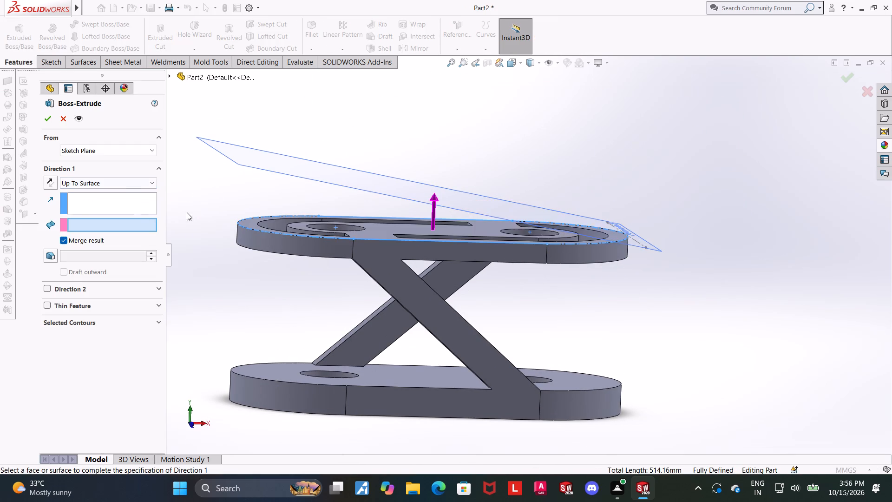
{"action": "middle_click_drag", "start_coordinate": [219, 197], "coordinate": [231, 172]}
{"action": "left_click", "coordinate": [292, 152]}
{"action": "middle_click_drag", "start_coordinate": [667, 115], "coordinate": [648, 139]}
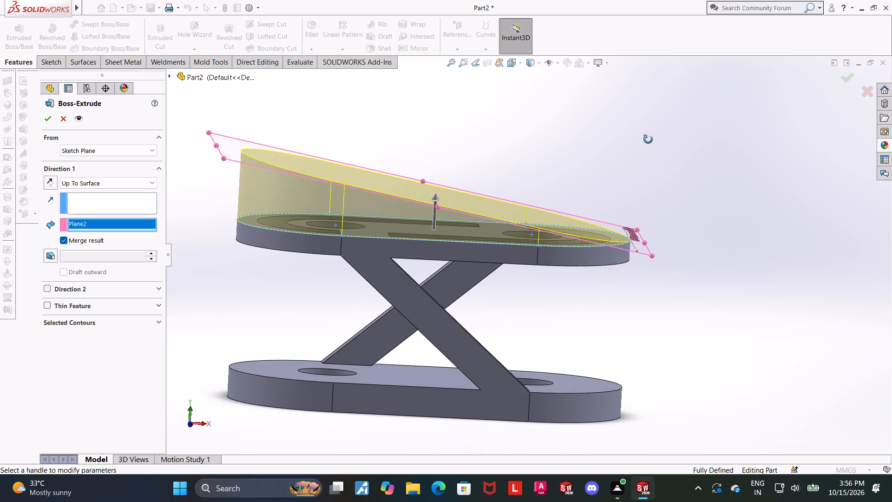
{"action": "middle_click_drag", "start_coordinate": [648, 139], "coordinate": [648, 132]}
{"action": "left_click", "coordinate": [48, 118]}
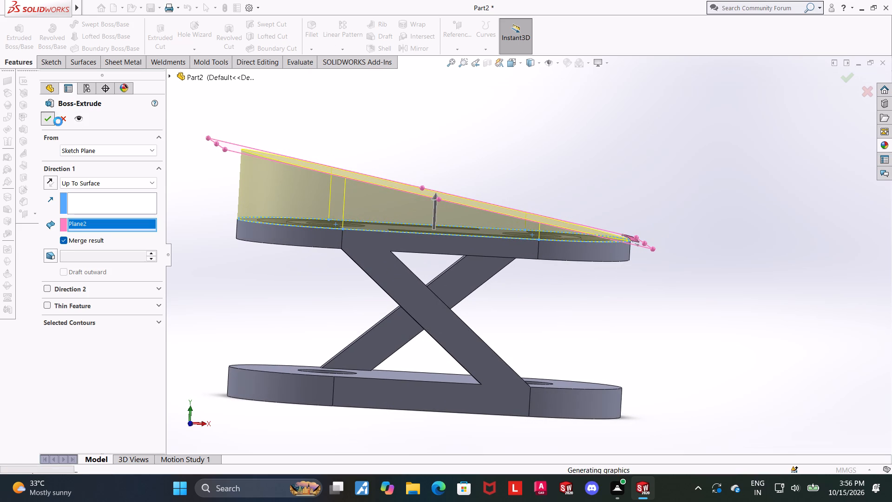
{"action": "middle_click_drag", "start_coordinate": [313, 140], "coordinate": [294, 172]}
Edit the tilted extrusion's Sketch12 and draw a centerpoint slot about 75 mm wide inside the outline, from the origin to the hole's centre.
{"action": "left_click", "coordinate": [213, 305]}
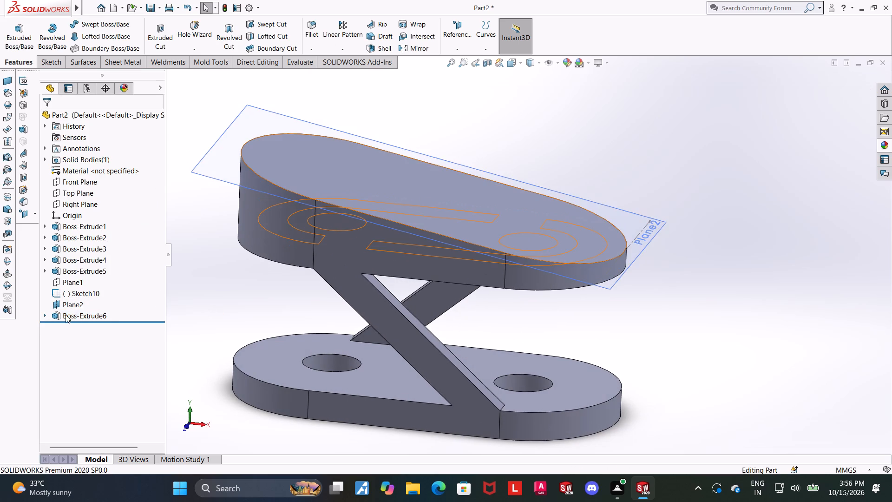
{"action": "left_click", "coordinate": [49, 312]}
{"action": "left_click", "coordinate": [65, 323]}
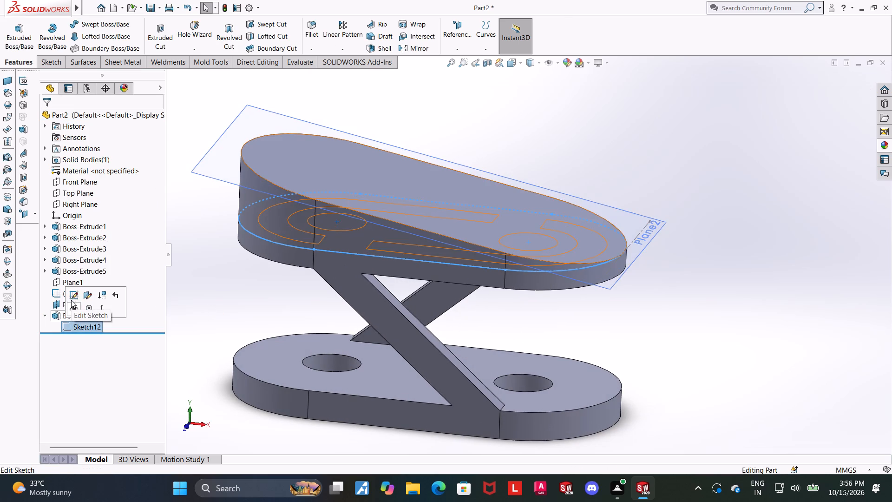
{"action": "left_click", "coordinate": [71, 297]}
{"action": "left_click", "coordinate": [78, 328]}
{"action": "left_click", "coordinate": [97, 313]}
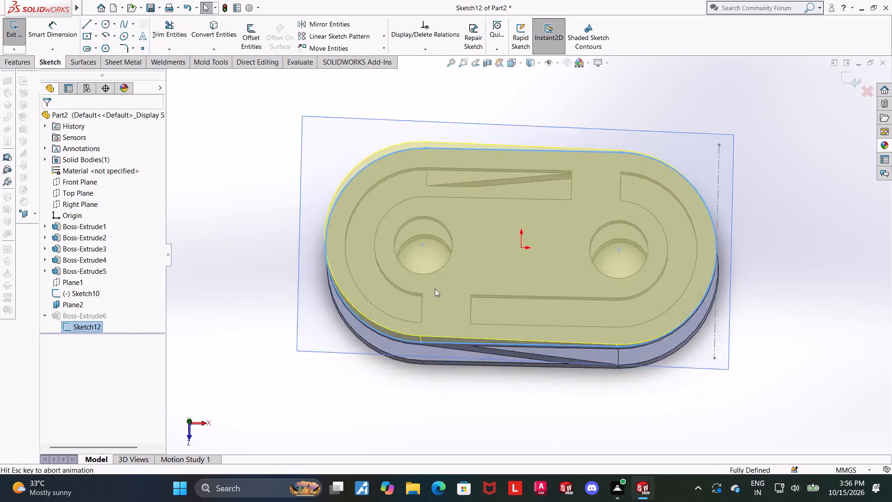
{"action": "scroll", "coordinate": [654, 287], "scroll_direction": "up", "scroll_amount": 2}
{"action": "scroll", "coordinate": [661, 285], "scroll_direction": "down", "scroll_amount": 1}
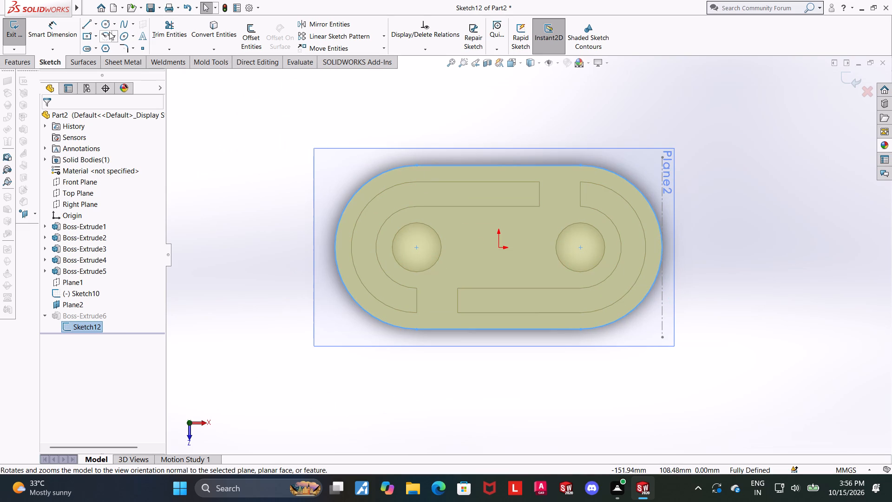
{"action": "middle_click_drag", "start_coordinate": [594, 324], "coordinate": [594, 260]}
{"action": "right_click", "coordinate": [93, 327]}
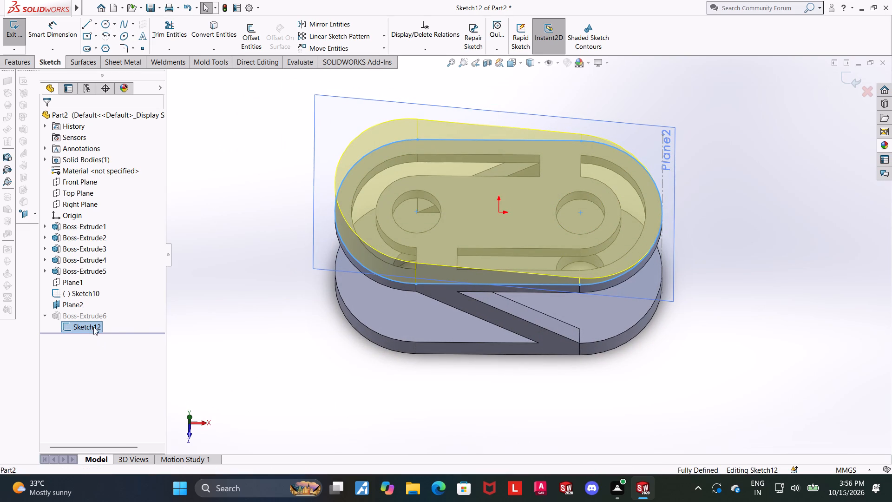
{"action": "left_click", "coordinate": [113, 317]}
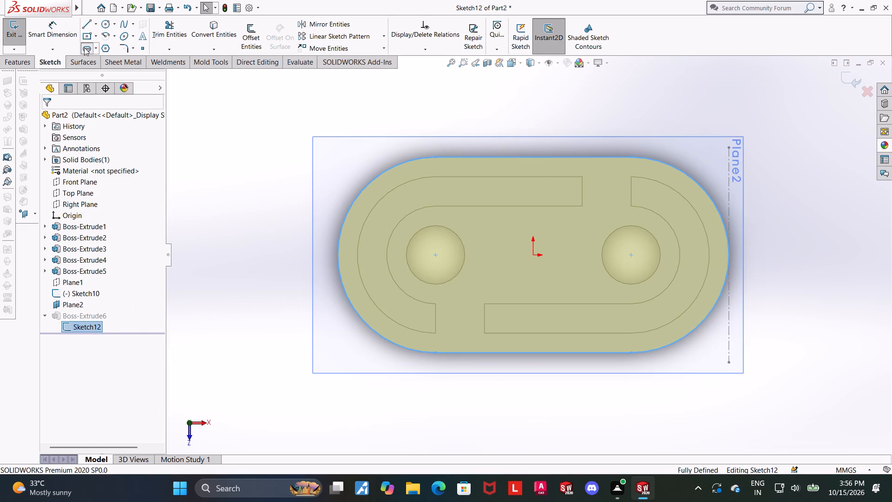
{"action": "left_click", "coordinate": [84, 47]}
{"action": "left_click", "coordinate": [535, 255]}
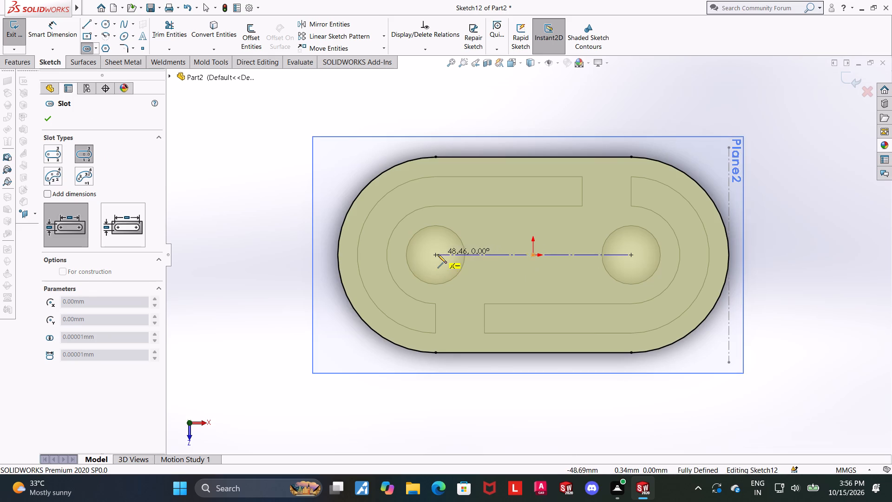
{"action": "left_click", "coordinate": [436, 255]}
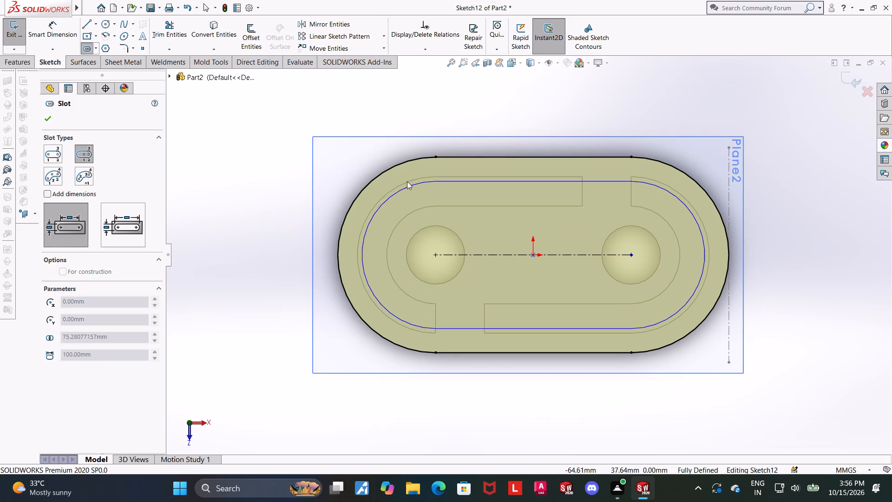
{"action": "left_click", "coordinate": [407, 181]}
{"action": "key", "text": "Escape"}
Dimension the inner slot's end arc to a 40 mm radius and close the sketch to rebuild the extrusion.
{"action": "left_click", "coordinate": [48, 37]}
{"action": "left_click", "coordinate": [397, 195]}
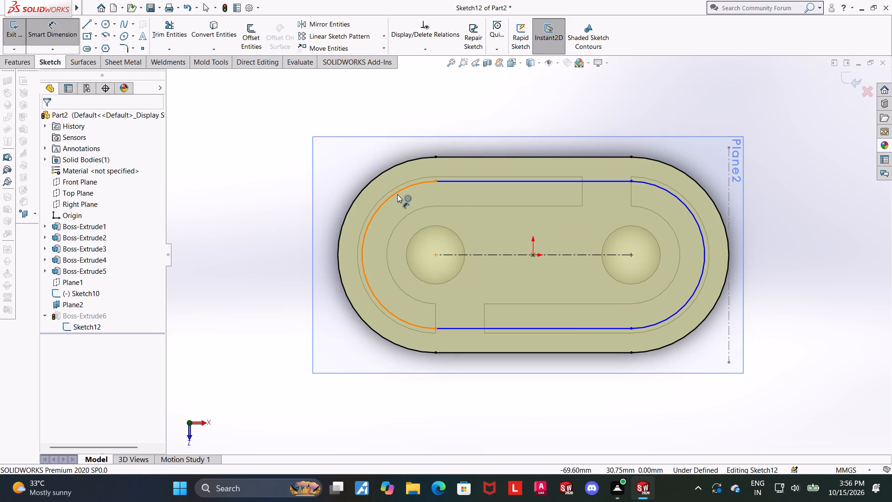
{"action": "left_click", "coordinate": [357, 156]}
{"action": "type", "text": "40"}
{"action": "key", "text": "Return"}
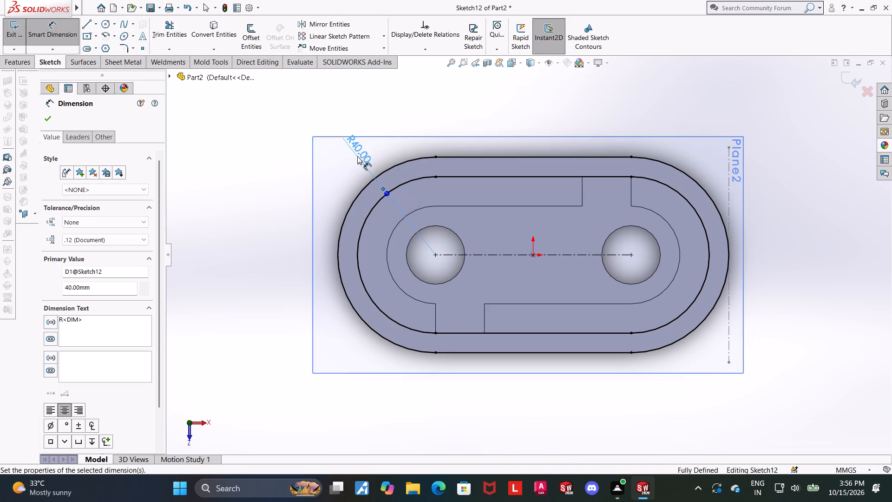
{"action": "left_click", "coordinate": [848, 84]}
Hide Plane2 and the axis line sketch Sketch10.
{"action": "middle_click_drag", "start_coordinate": [702, 301], "coordinate": [681, 234]}
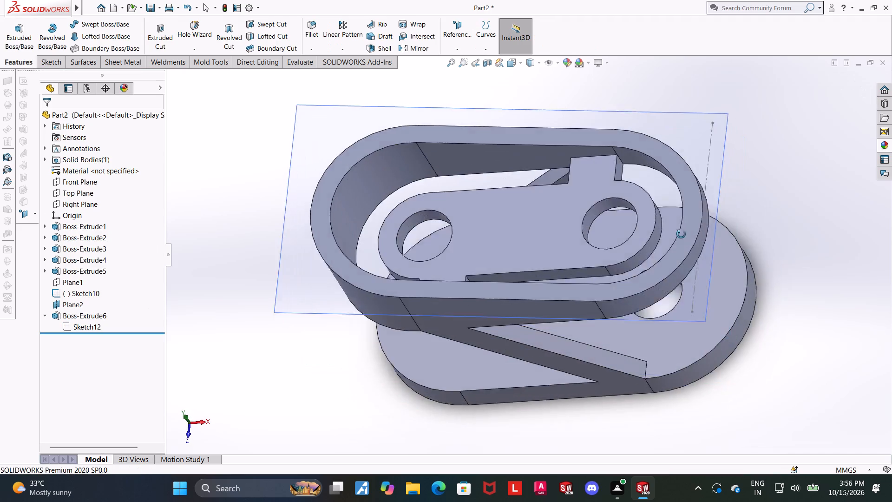
{"action": "middle_click_drag", "start_coordinate": [681, 234], "coordinate": [673, 143]}
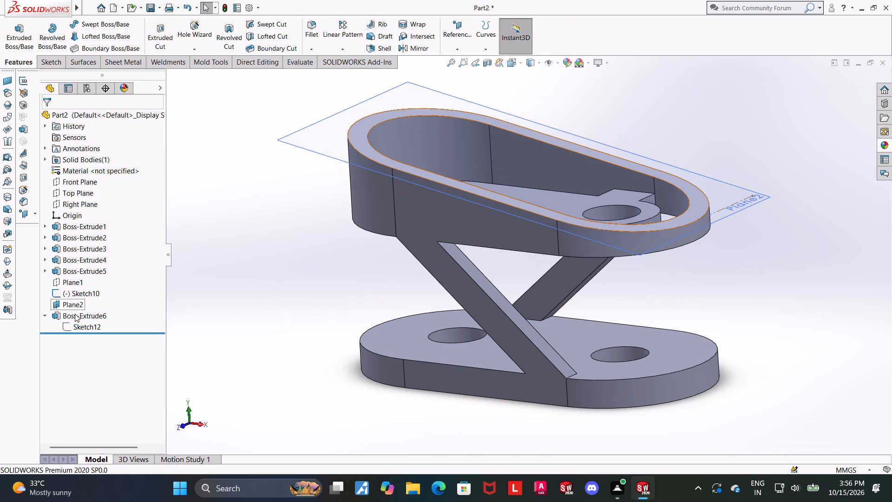
{"action": "left_click", "coordinate": [69, 308]}
{"action": "left_click", "coordinate": [87, 293]}
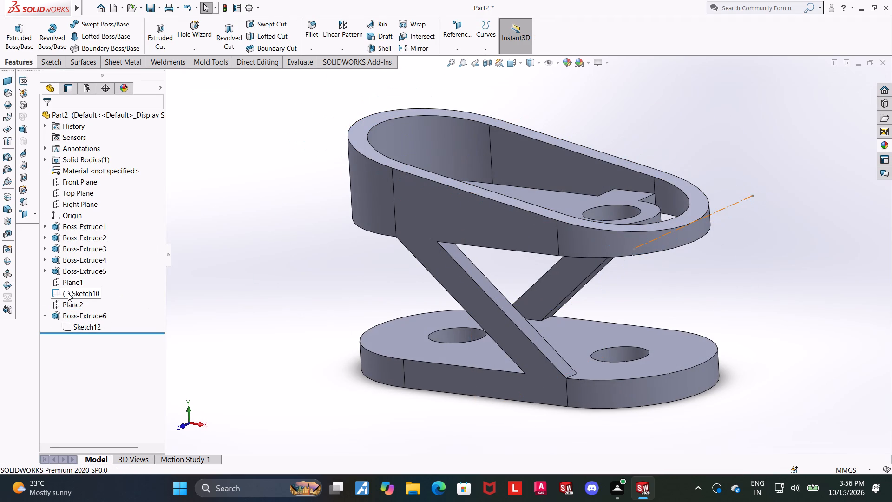
{"action": "left_click", "coordinate": [69, 291]}
{"action": "left_click", "coordinate": [79, 274]}
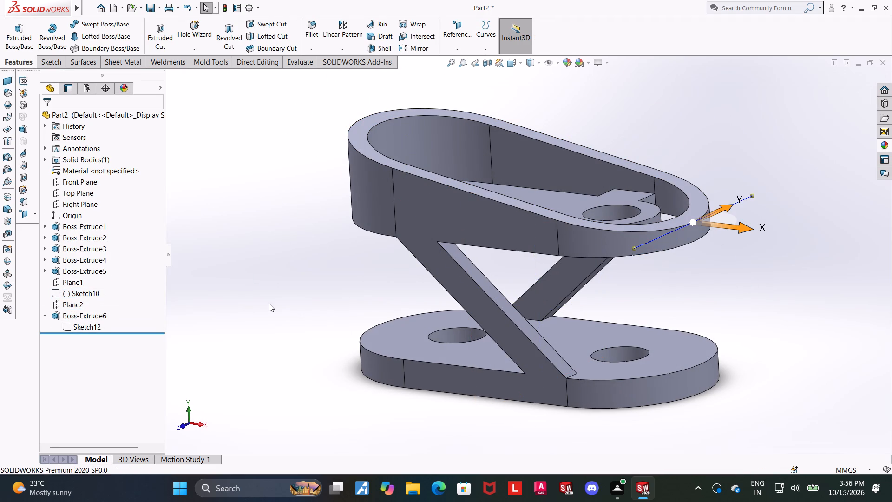
{"action": "scroll", "coordinate": [269, 304], "scroll_direction": "up", "scroll_amount": 3}
{"action": "left_click", "coordinate": [799, 244]}
{"action": "scroll", "coordinate": [672, 195], "scroll_direction": "down", "scroll_amount": 2}
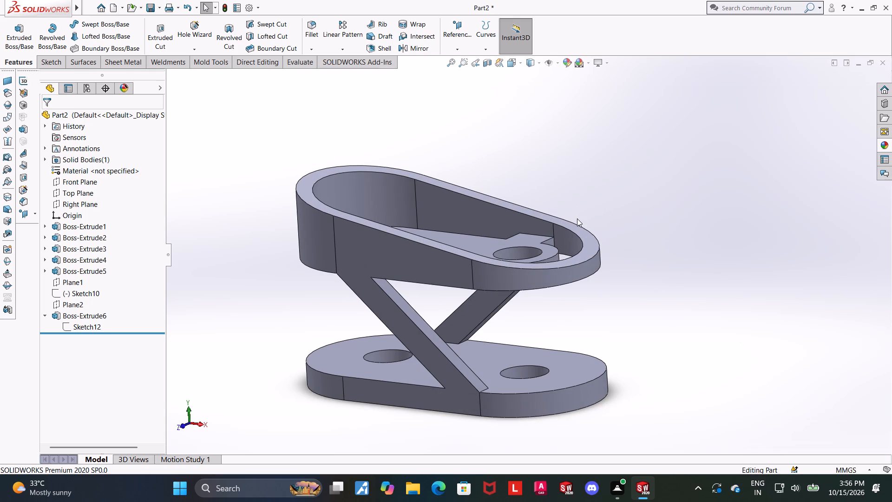
Examine the hollow tilted rim and its supporting webs in isometric, from the side and from above.
{"action": "scroll", "coordinate": [603, 227], "scroll_direction": "up", "scroll_amount": 1}
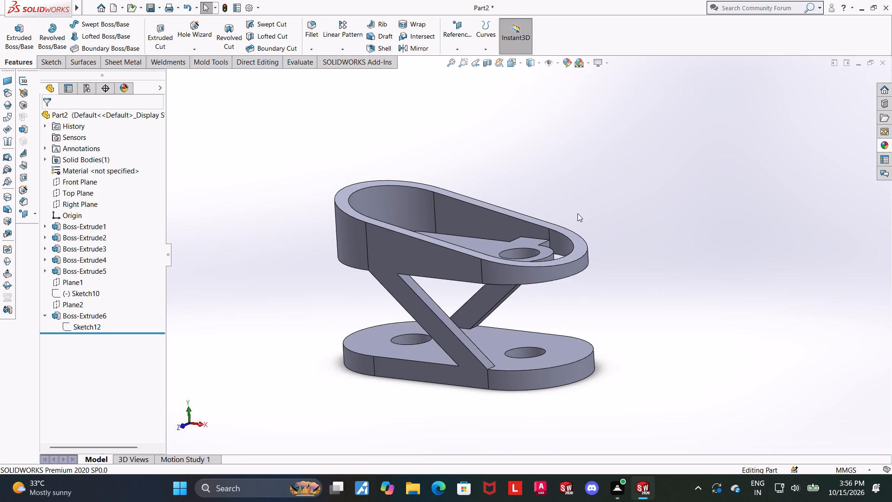
{"action": "middle_click_drag", "start_coordinate": [592, 213], "coordinate": [597, 232]}
{"action": "key", "text": "ctrl+7"}
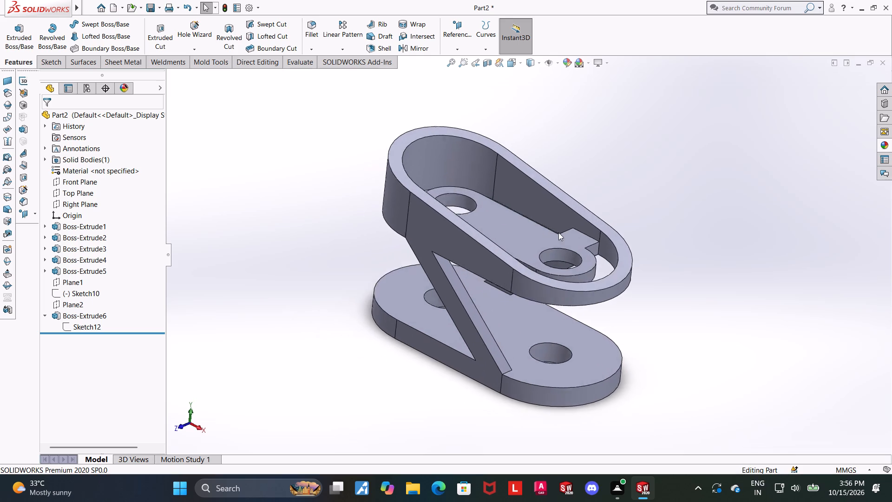
{"action": "scroll", "coordinate": [670, 207], "scroll_direction": "up", "scroll_amount": 1}
{"action": "scroll", "coordinate": [648, 203], "scroll_direction": "down", "scroll_amount": 1}
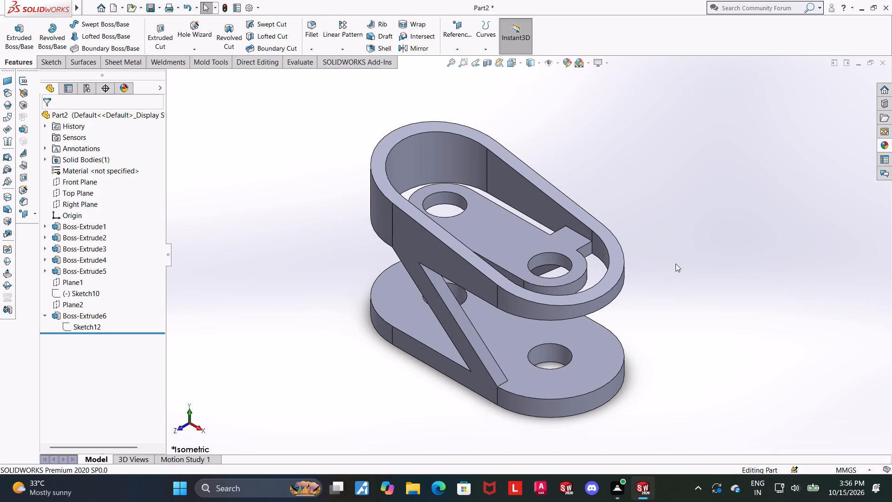
{"action": "middle_click_drag", "start_coordinate": [676, 264], "coordinate": [737, 206]}
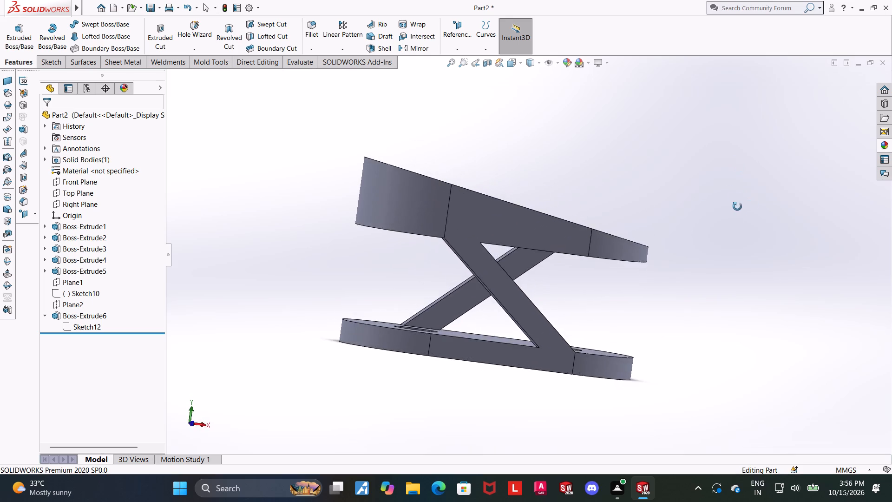
{"action": "middle_click_drag", "start_coordinate": [737, 206], "coordinate": [741, 161]}
{"action": "scroll", "coordinate": [721, 165], "scroll_direction": "down", "scroll_amount": 2}
{"action": "middle_click_drag", "start_coordinate": [710, 175], "coordinate": [701, 213]}
{"action": "scroll", "coordinate": [601, 178], "scroll_direction": "up", "scroll_amount": 3}
{"action": "scroll", "coordinate": [510, 224], "scroll_direction": "down", "scroll_amount": 1}
{"action": "scroll", "coordinate": [532, 152], "scroll_direction": "up", "scroll_amount": 2}
{"action": "middle_click_drag", "start_coordinate": [511, 233], "coordinate": [502, 255]}
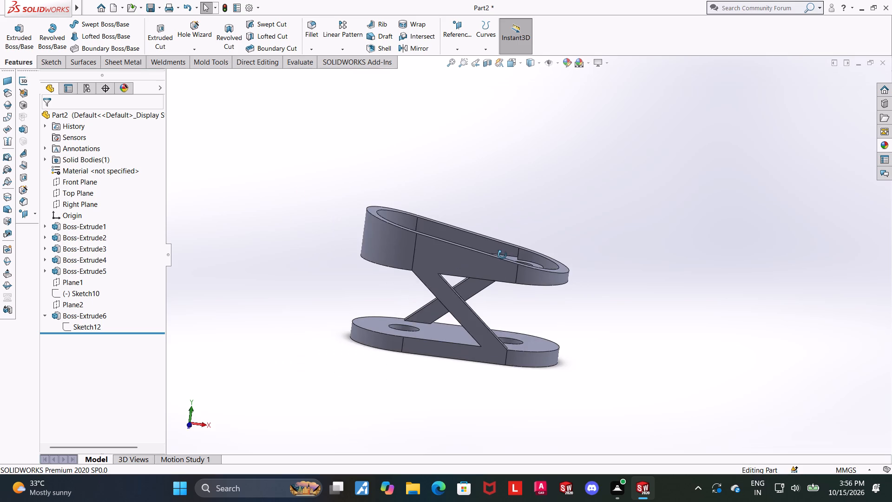
{"action": "middle_click_drag", "start_coordinate": [502, 255], "coordinate": [504, 257]}
Show Plane1, the offset plane at the ring's level.
{"action": "left_click", "coordinate": [79, 284]}
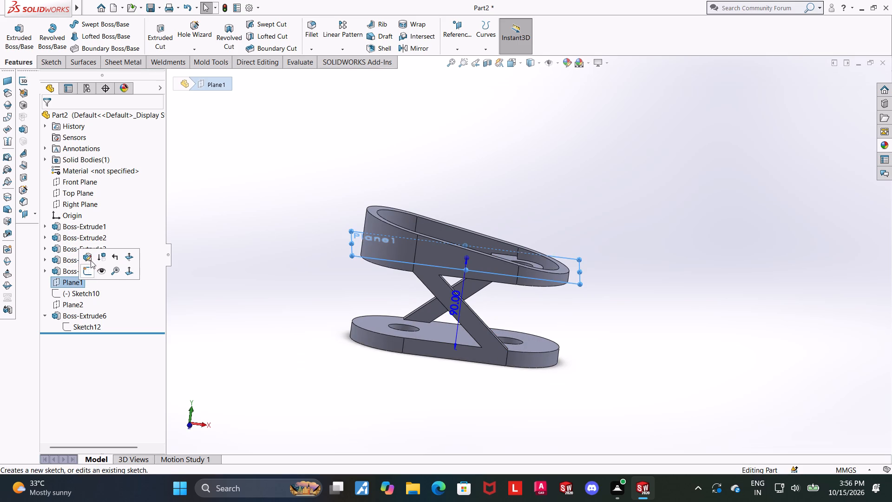
{"action": "left_click", "coordinate": [98, 268]}
{"action": "left_click", "coordinate": [662, 233]}
Try to measure from Plane1 to the ring rim's sloped top.
{"action": "middle_click_drag", "start_coordinate": [613, 228], "coordinate": [608, 260]}
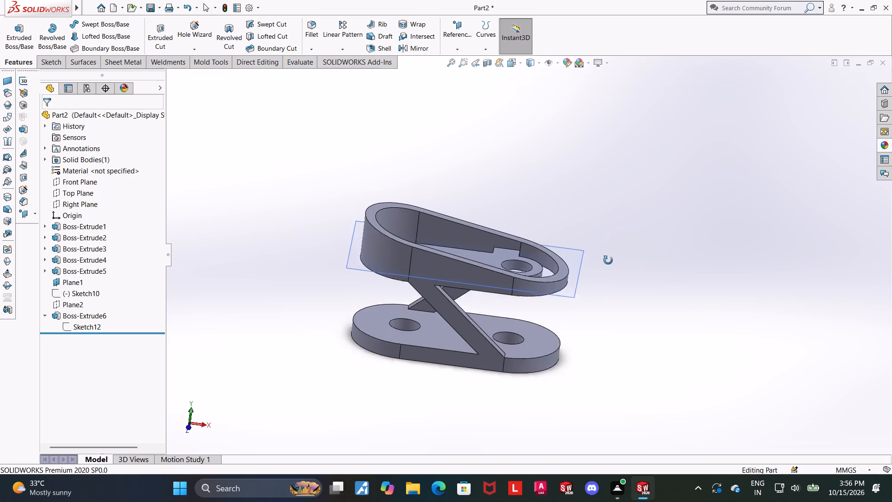
{"action": "middle_click_drag", "start_coordinate": [608, 260], "coordinate": [608, 249]}
{"action": "scroll", "coordinate": [596, 220], "scroll_direction": "down", "scroll_amount": 2}
{"action": "left_click", "coordinate": [294, 65]}
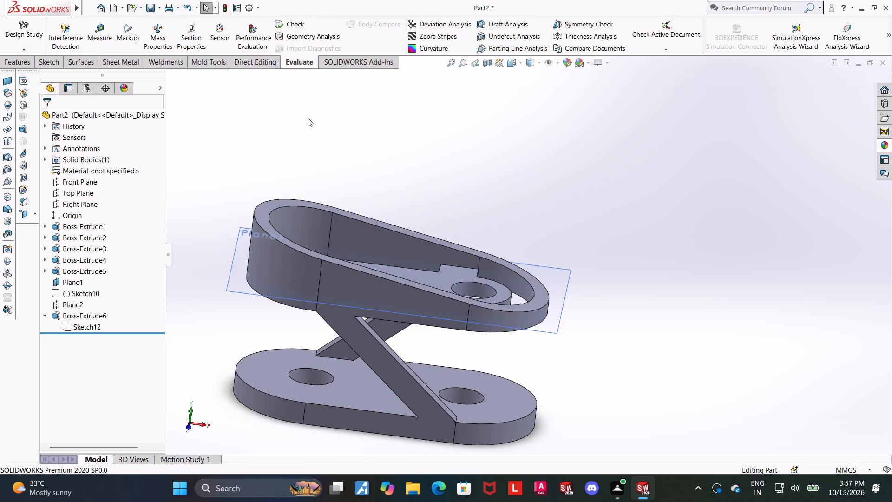
{"action": "left_click", "coordinate": [564, 282]}
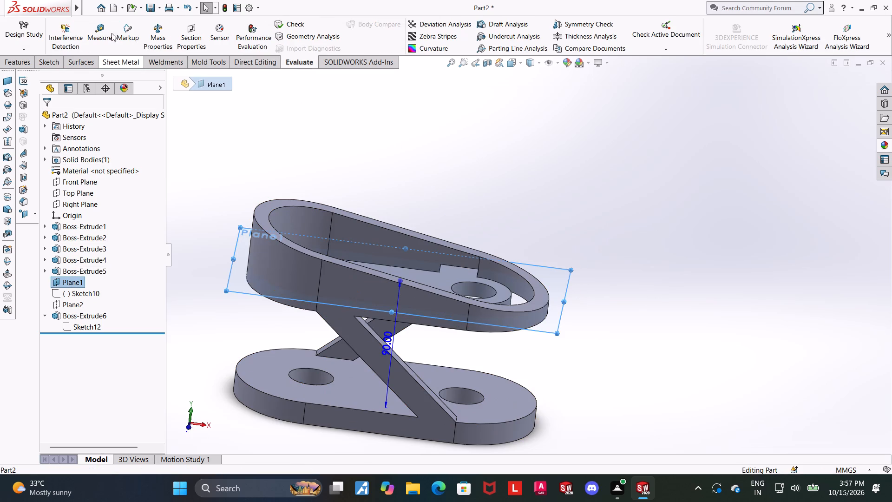
{"action": "left_click", "coordinate": [109, 31]}
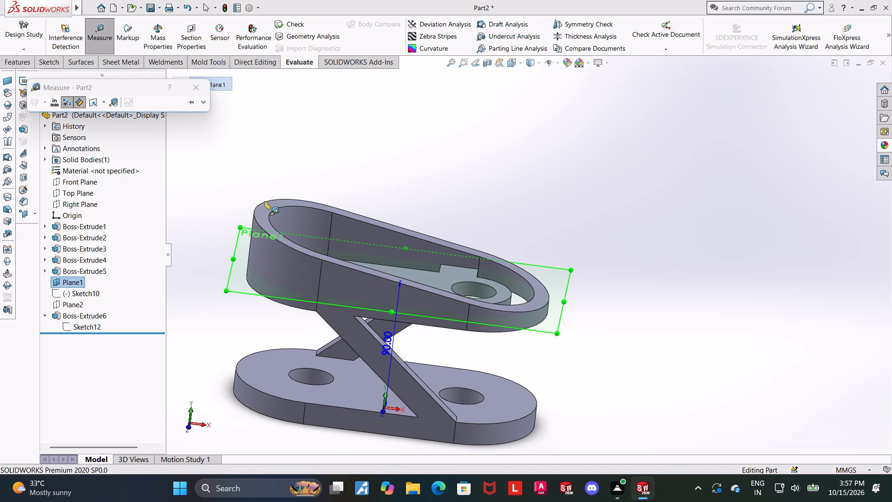
{"action": "left_click", "coordinate": [265, 204]}
{"action": "key", "text": "Escape"}
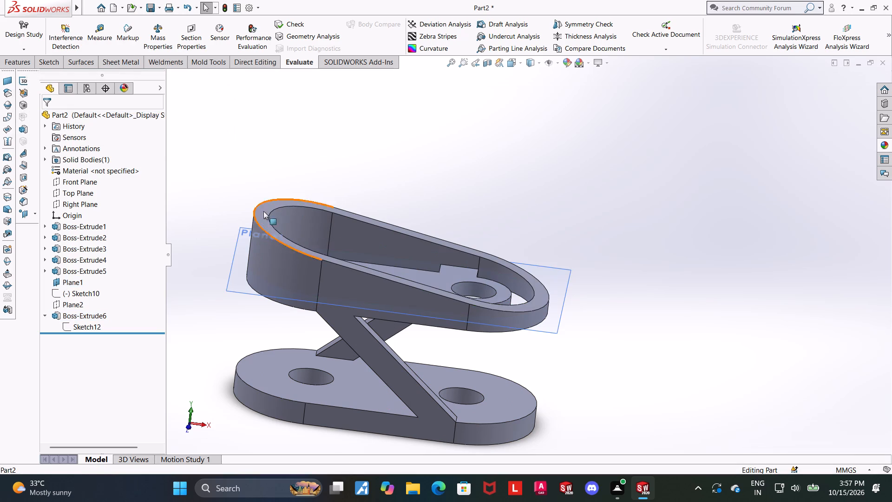
{"action": "key", "text": "Escape"}
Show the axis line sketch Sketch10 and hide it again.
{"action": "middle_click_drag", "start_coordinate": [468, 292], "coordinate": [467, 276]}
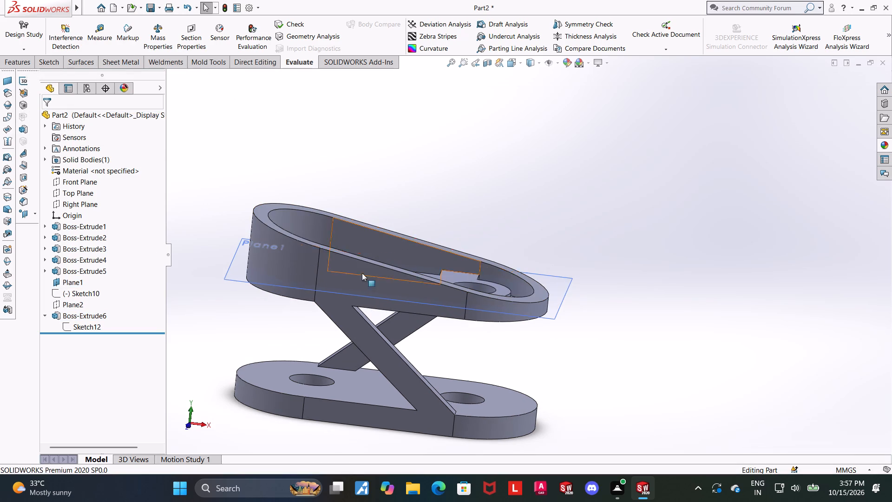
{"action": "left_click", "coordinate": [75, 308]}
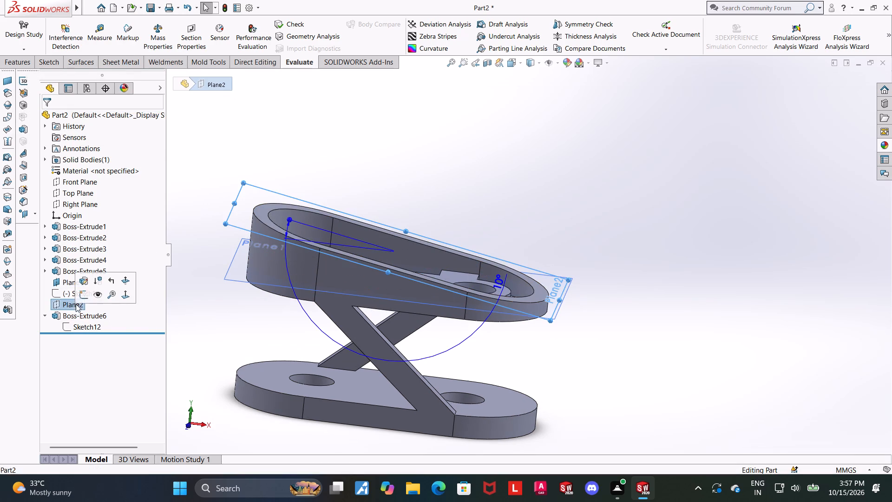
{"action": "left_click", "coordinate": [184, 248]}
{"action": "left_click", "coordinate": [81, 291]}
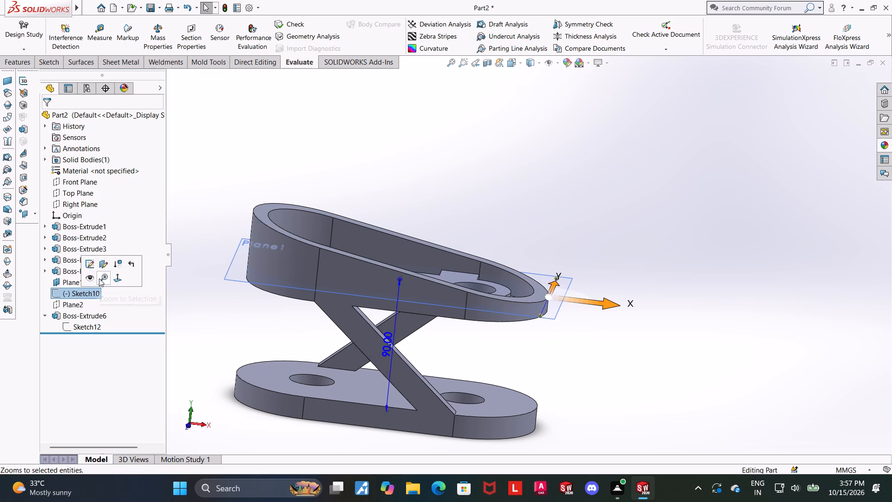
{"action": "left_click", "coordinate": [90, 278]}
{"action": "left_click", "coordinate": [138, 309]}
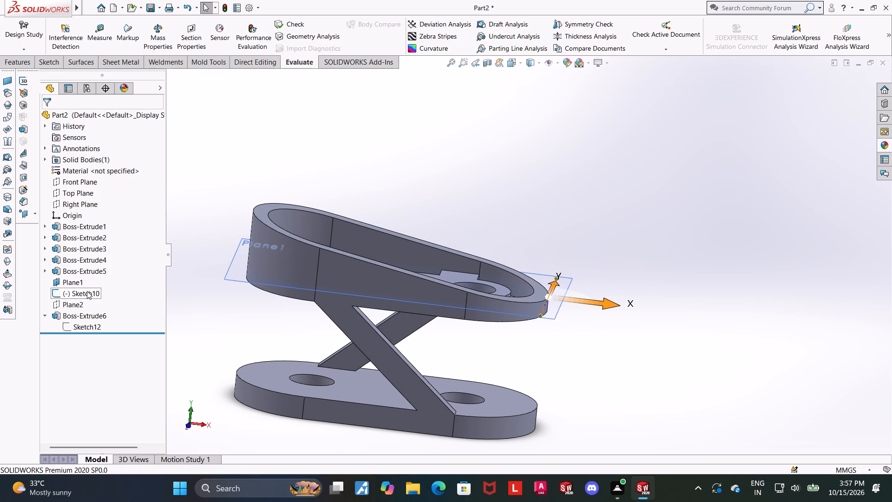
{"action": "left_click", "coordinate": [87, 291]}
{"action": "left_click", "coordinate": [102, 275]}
Hide Plane1, the offset plane at the ring's level.
{"action": "left_click", "coordinate": [71, 285]}
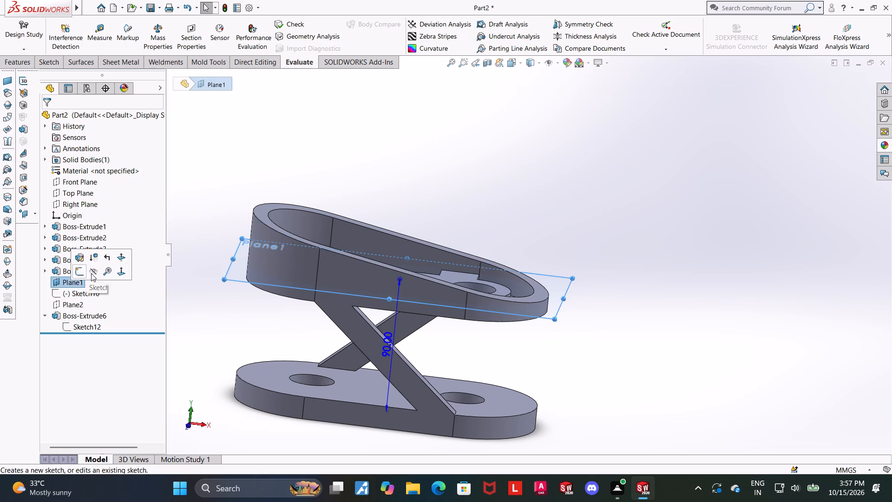
{"action": "left_click", "coordinate": [92, 273]}
Show Plane2, the 10-degree plane along the rim's sloped top.
{"action": "left_click", "coordinate": [78, 305]}
{"action": "left_click", "coordinate": [99, 291]}
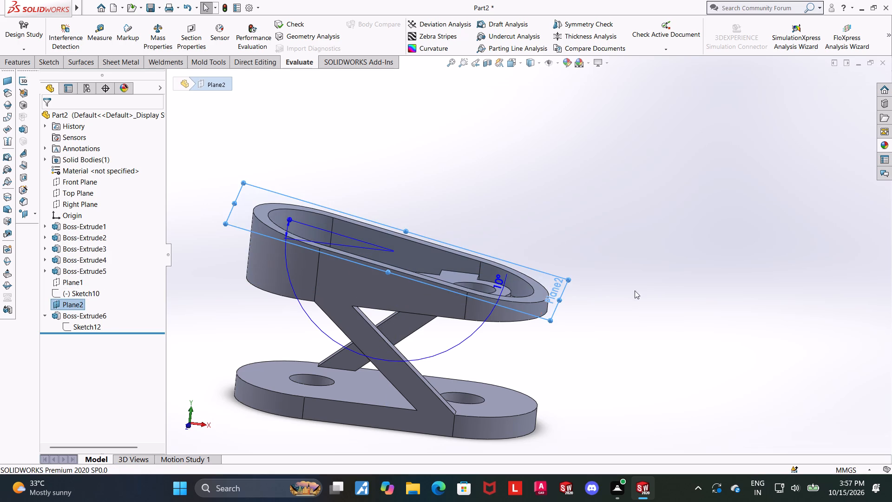
{"action": "left_click", "coordinate": [722, 285]}
Examine from the side and from slightly above how the rim's sloped top lies against the 10-degree Plane2.
{"action": "middle_click_drag", "start_coordinate": [708, 290], "coordinate": [710, 271]}
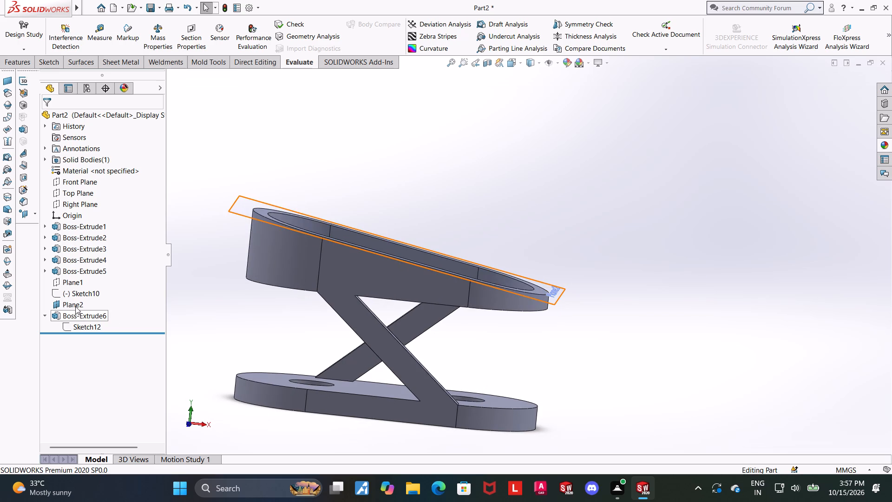
{"action": "left_click", "coordinate": [75, 305]}
{"action": "middle_click_drag", "start_coordinate": [379, 291], "coordinate": [388, 284]}
{"action": "scroll", "coordinate": [379, 288], "scroll_direction": "up", "scroll_amount": 1}
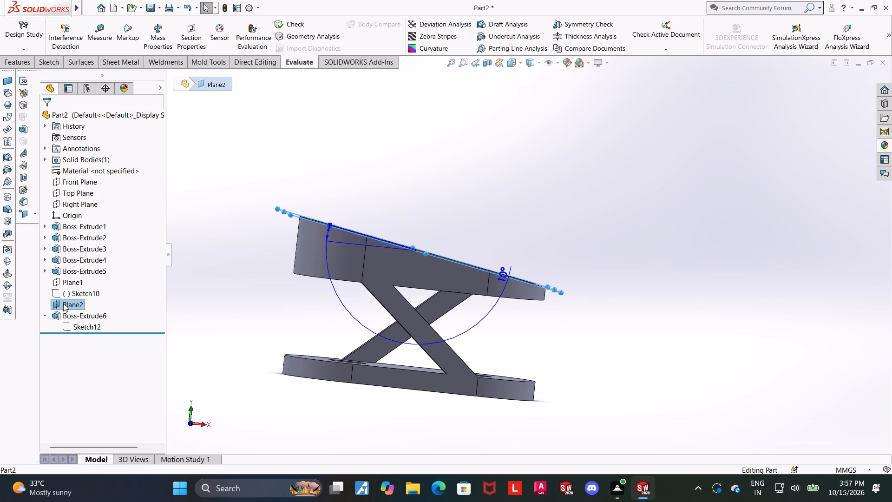
{"action": "left_click", "coordinate": [63, 304]}
{"action": "middle_click_drag", "start_coordinate": [636, 271], "coordinate": [631, 259]}
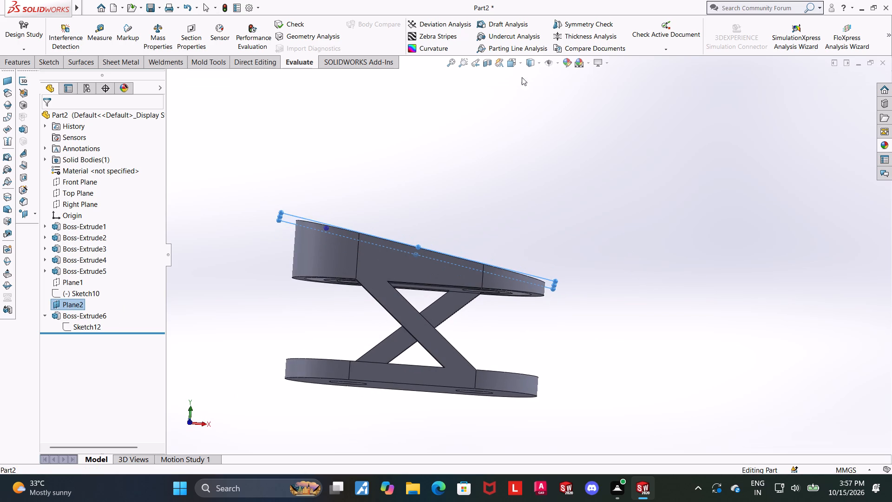
{"action": "left_click", "coordinate": [514, 63]}
{"action": "left_click", "coordinate": [417, 315]}
{"action": "scroll", "coordinate": [717, 193], "scroll_direction": "down", "scroll_amount": 1}
{"action": "scroll", "coordinate": [651, 227], "scroll_direction": "up", "scroll_amount": 2}
{"action": "middle_click_drag", "start_coordinate": [696, 204], "coordinate": [699, 196]}
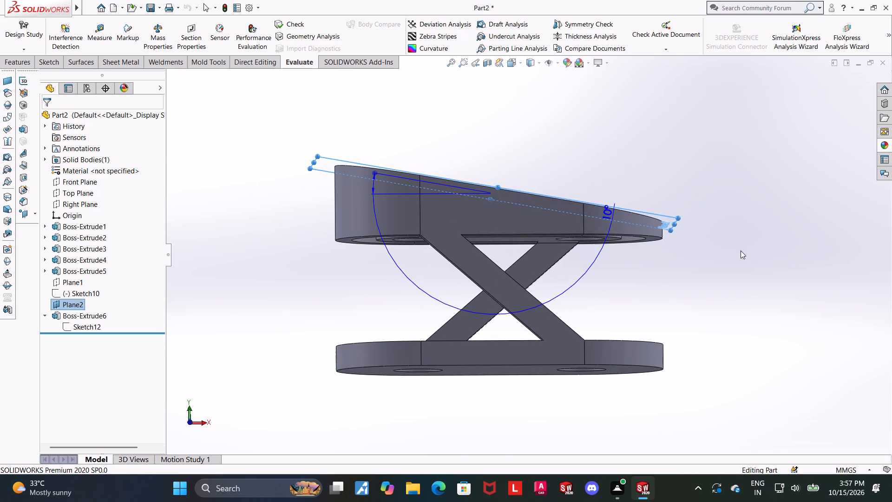
{"action": "left_click", "coordinate": [741, 251]}
{"action": "middle_click_drag", "start_coordinate": [669, 210], "coordinate": [669, 229]}
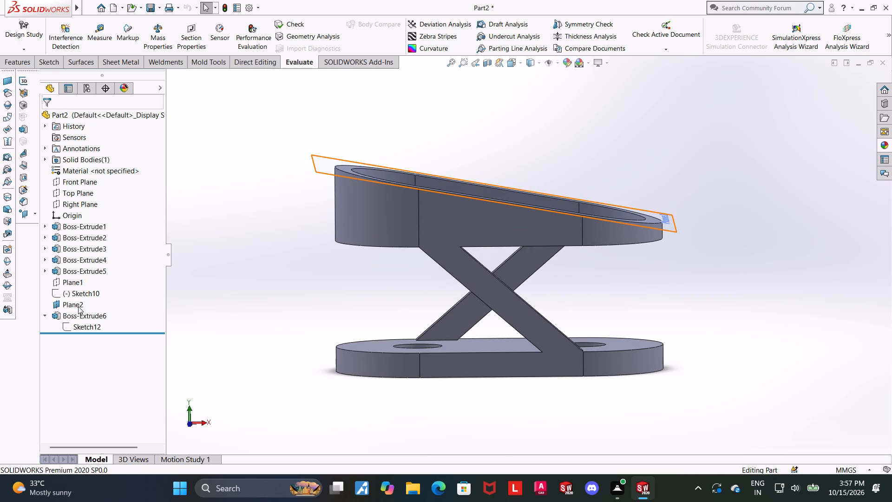
{"action": "left_click", "coordinate": [78, 306]}
{"action": "middle_click_drag", "start_coordinate": [684, 212], "coordinate": [684, 235]}
{"action": "scroll", "coordinate": [684, 235], "scroll_direction": "up", "scroll_amount": 1}
{"action": "left_click", "coordinate": [695, 227]}
{"action": "scroll", "coordinate": [496, 148], "scroll_direction": "down", "scroll_amount": 2}
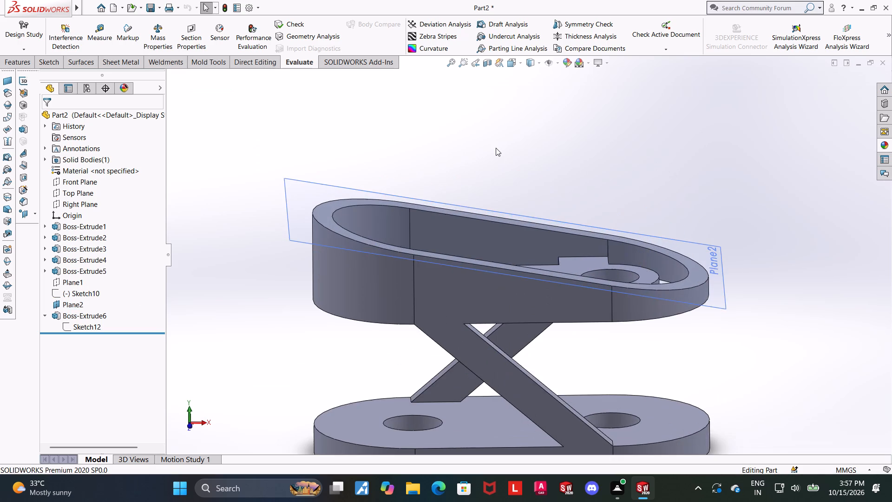
{"action": "middle_click", "coordinate": [579, 162]}
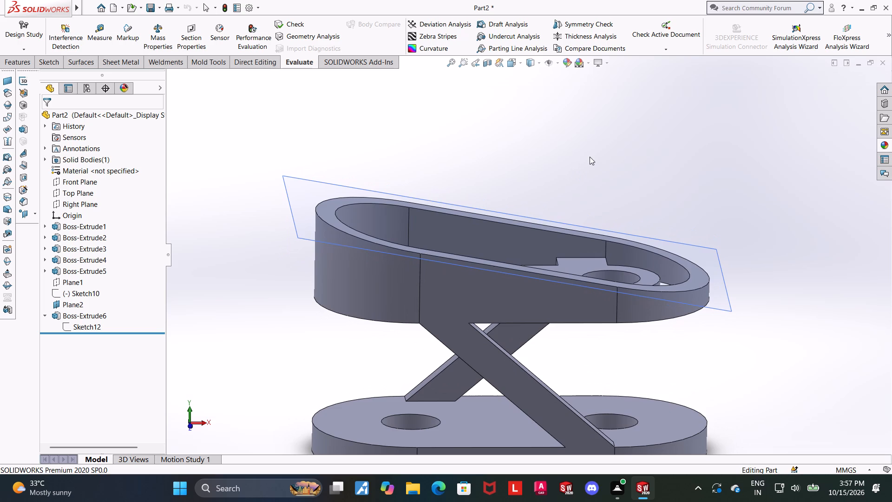
{"action": "left_click", "coordinate": [590, 157]}
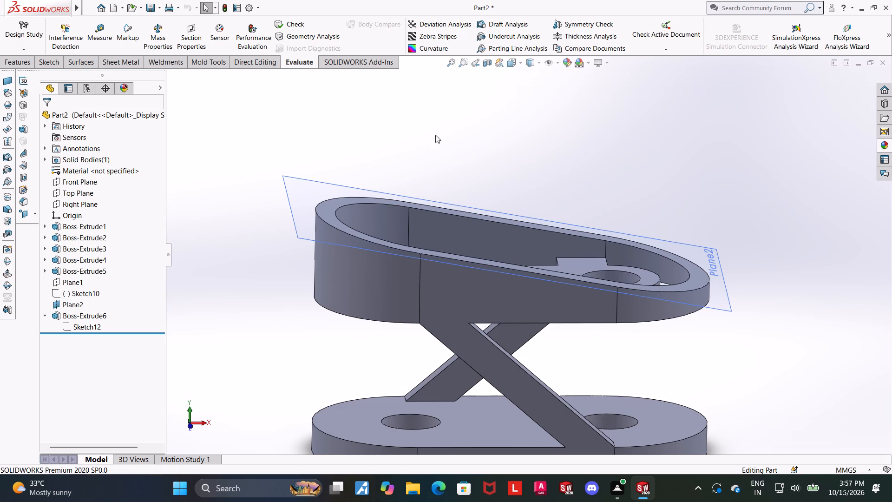
Hide Plane2.
{"action": "right_click", "coordinate": [79, 307]}
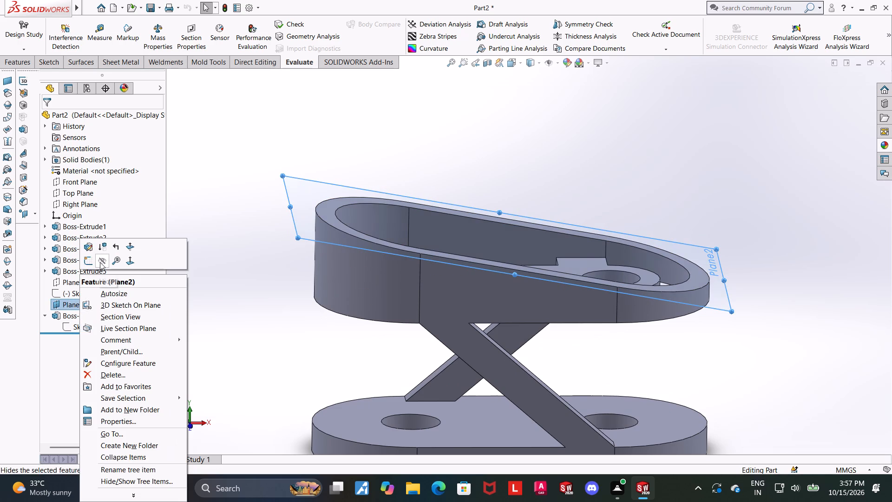
{"action": "left_click", "coordinate": [100, 262]}
Apply a bright sky-blue colour appearance with a red value of 15 to the whole part, shown in isometric view.
{"action": "key", "text": "ctrl+7"}
{"action": "scroll", "coordinate": [733, 277], "scroll_direction": "down", "scroll_amount": 1}
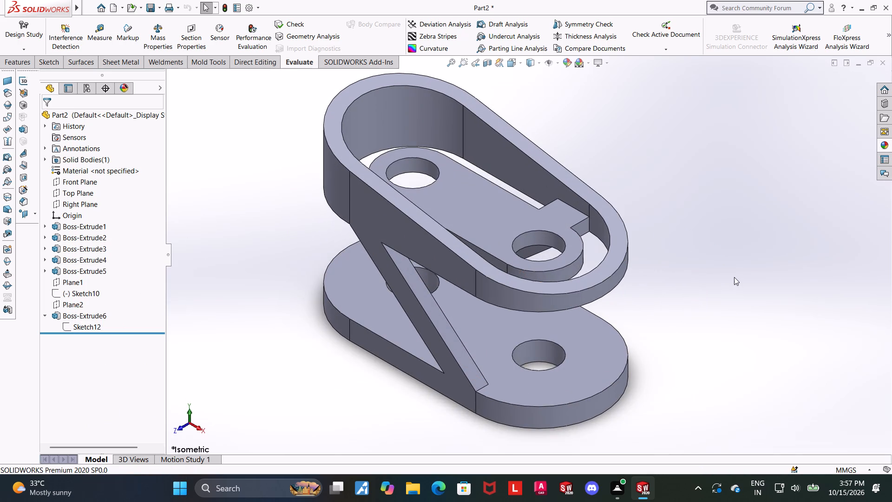
{"action": "scroll", "coordinate": [655, 286], "scroll_direction": "up", "scroll_amount": 1}
{"action": "right_click", "coordinate": [92, 114]}
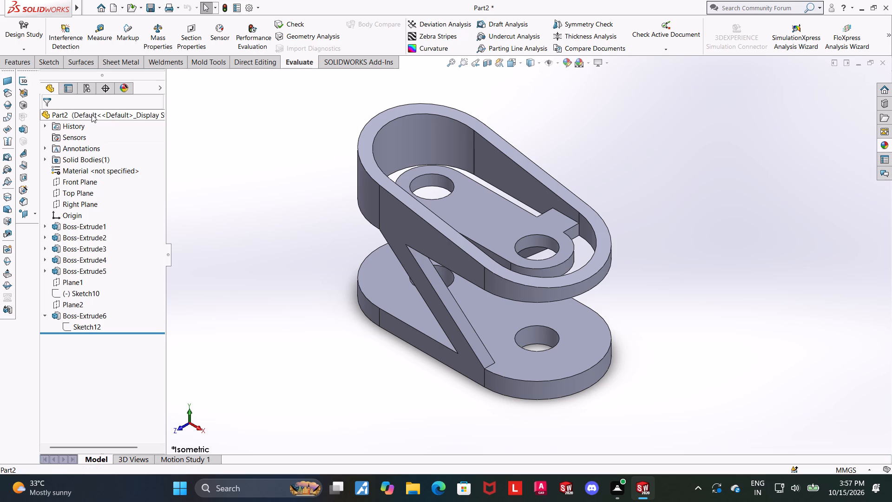
{"action": "left_click", "coordinate": [113, 102]}
{"action": "left_click", "coordinate": [162, 124]}
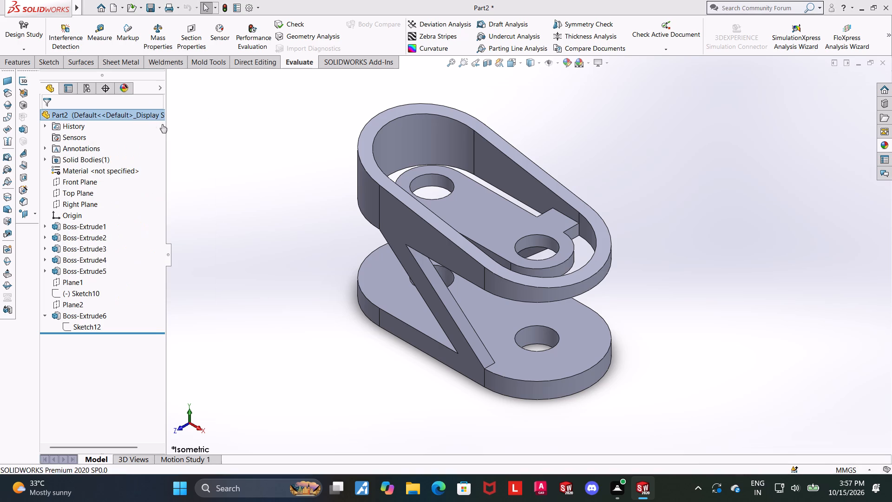
{"action": "left_click", "coordinate": [110, 351]}
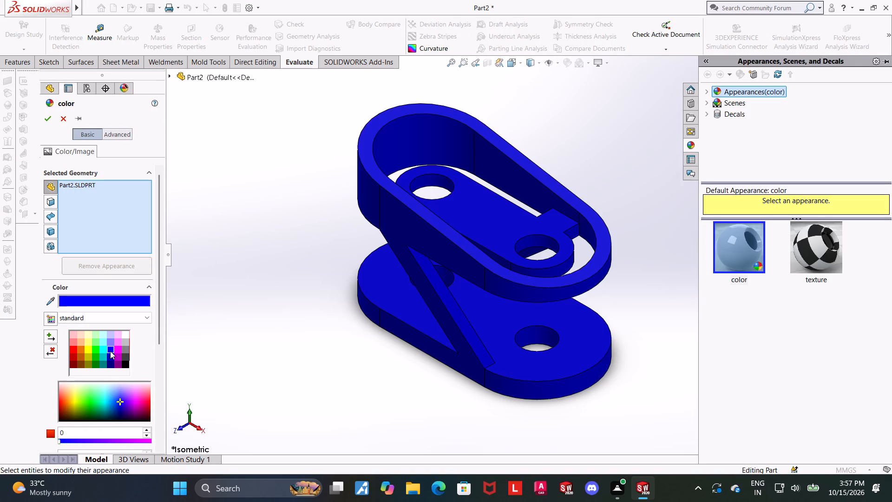
{"action": "left_click", "coordinate": [110, 346]}
{"action": "left_click", "coordinate": [110, 342]}
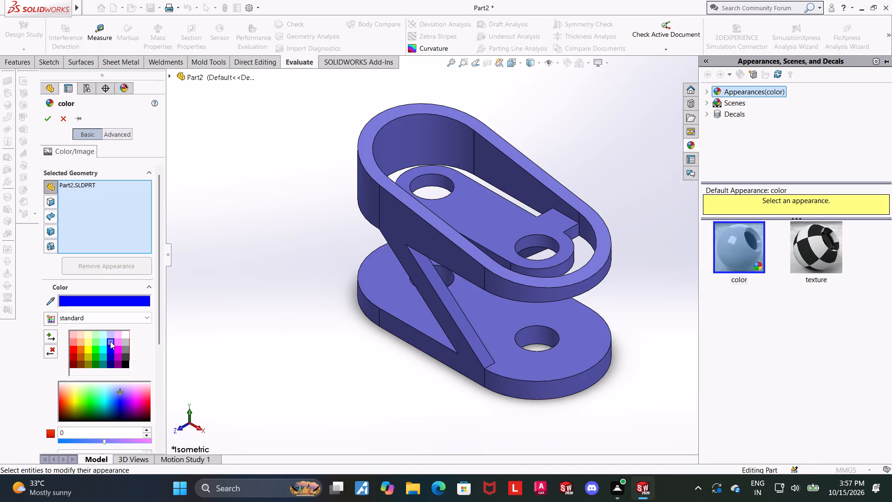
{"action": "left_click_drag", "start_coordinate": [119, 392], "coordinate": [113, 398]}
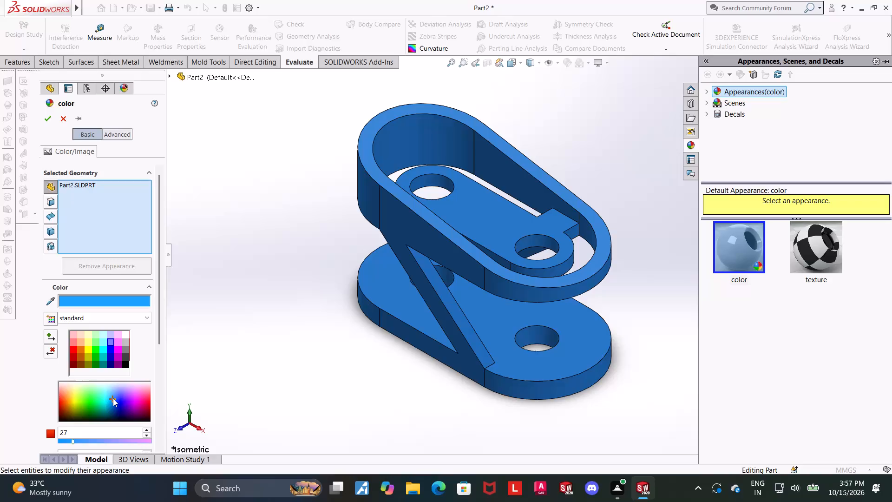
{"action": "left_click_drag", "start_coordinate": [113, 398], "coordinate": [110, 400]}
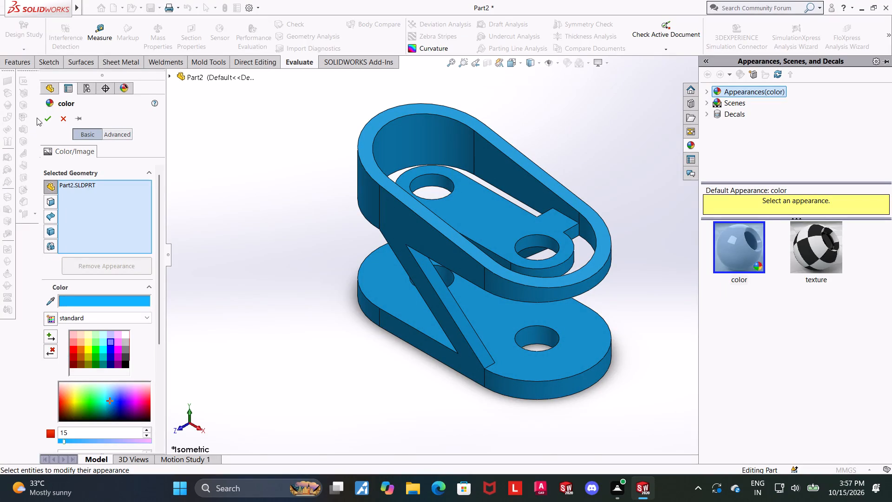
{"action": "left_click", "coordinate": [39, 117]}
{"action": "left_click", "coordinate": [43, 118]}
{"action": "left_click", "coordinate": [313, 283]}
Examine the coloured part from above and from several angles, ending with a close isometric view.
{"action": "scroll", "coordinate": [324, 309], "scroll_direction": "up", "scroll_amount": 2}
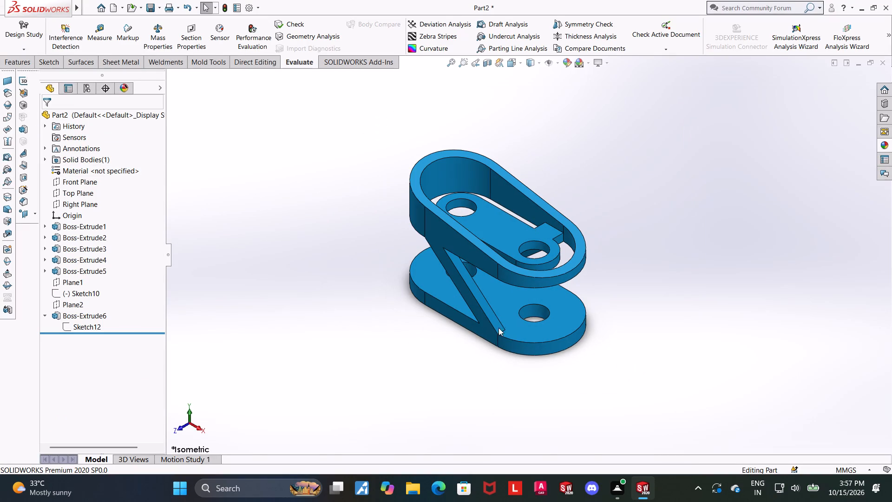
{"action": "scroll", "coordinate": [462, 318], "scroll_direction": "down", "scroll_amount": 1}
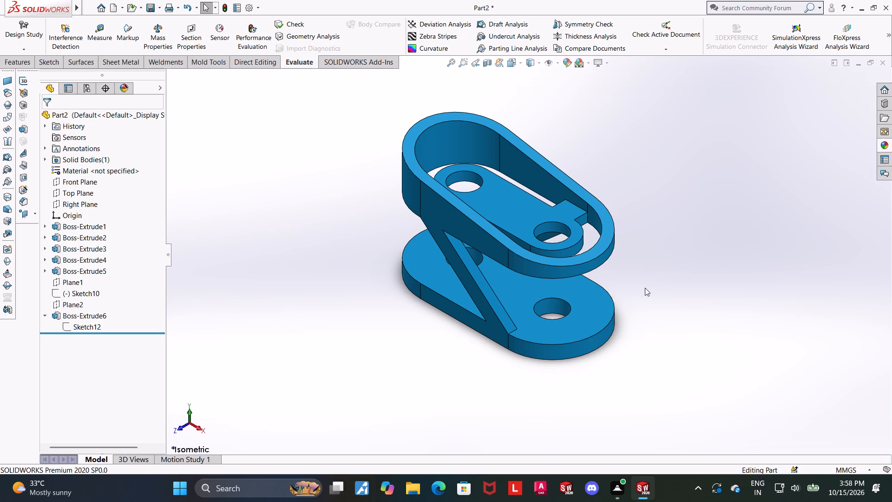
{"action": "middle_click_drag", "start_coordinate": [666, 177], "coordinate": [644, 237]}
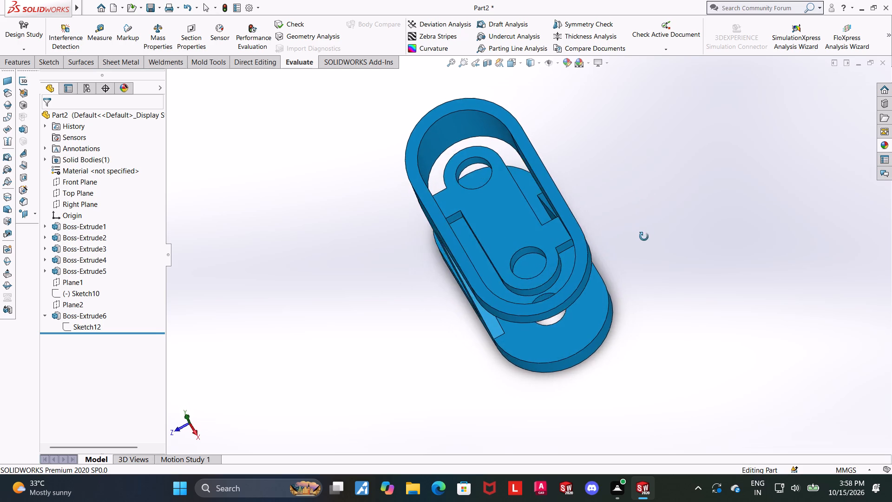
{"action": "middle_click_drag", "start_coordinate": [644, 237], "coordinate": [665, 159]}
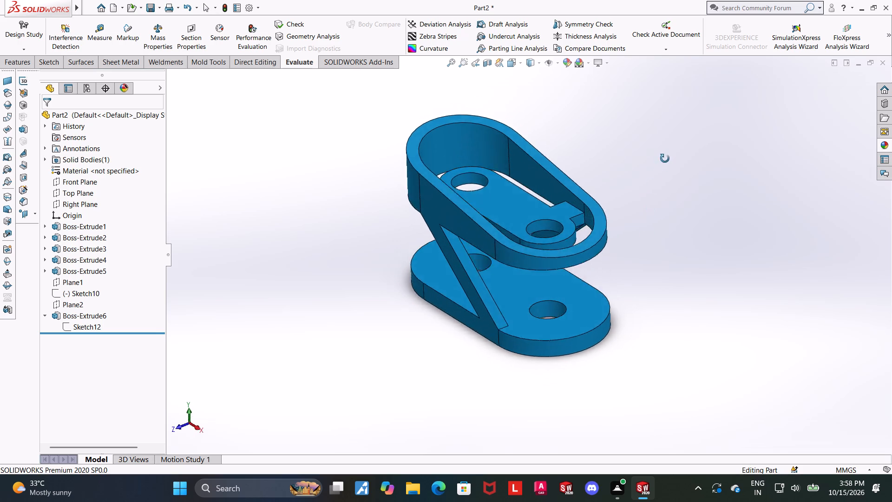
{"action": "middle_click_drag", "start_coordinate": [665, 159], "coordinate": [688, 252]}
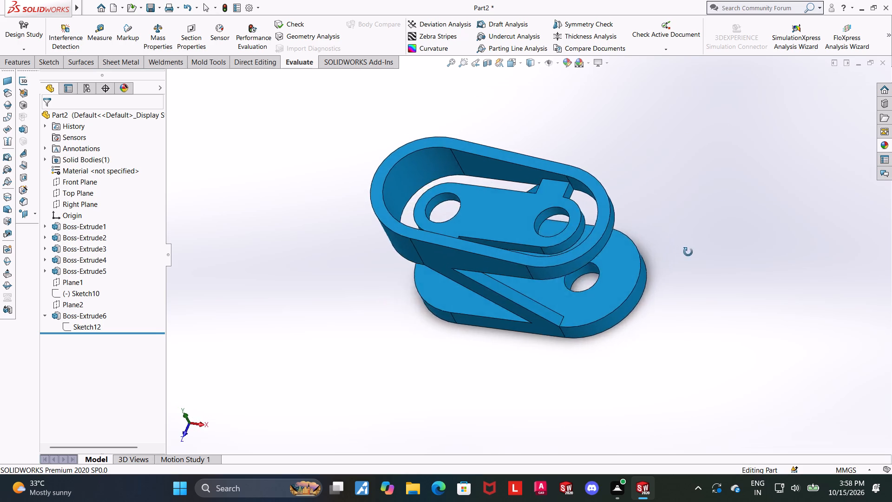
{"action": "middle_click_drag", "start_coordinate": [688, 252], "coordinate": [672, 208]}
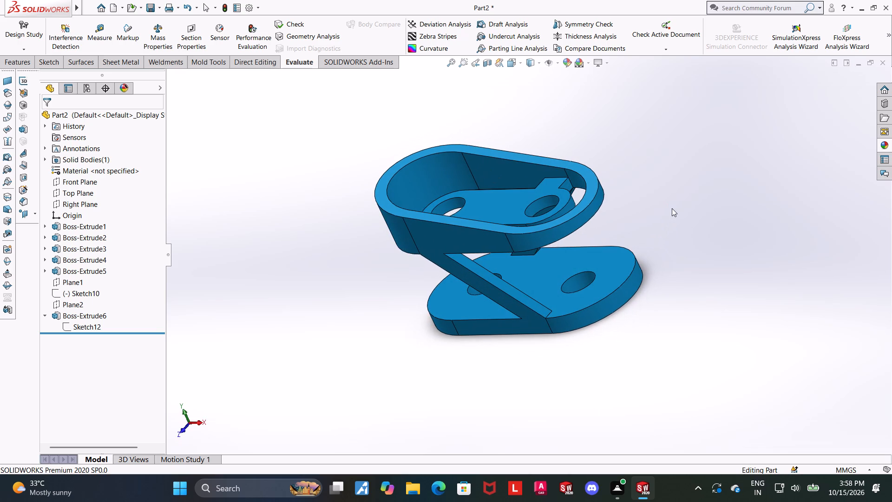
{"action": "key", "text": "ctrl+7"}
{"action": "scroll", "coordinate": [647, 256], "scroll_direction": "down", "scroll_amount": 1}
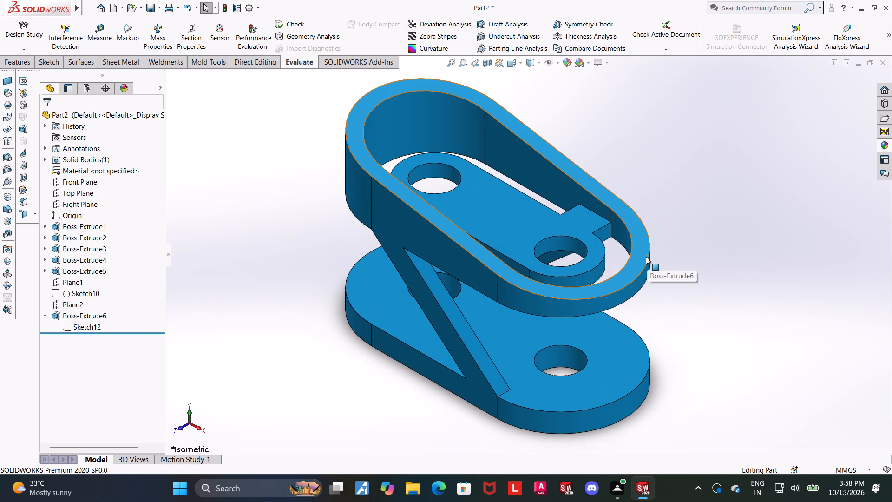
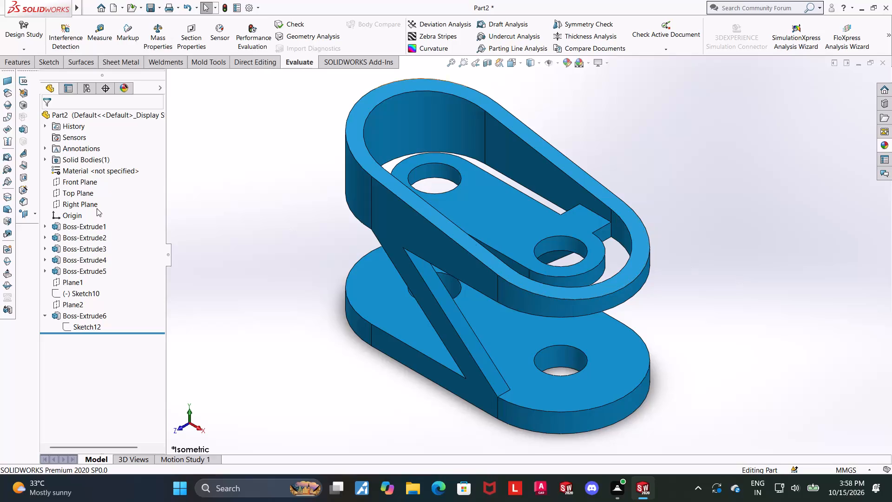
Save the part in the Downloads folder as a SOLIDWORKS Part named "elevated z truss slotted bracket".
{"action": "left_click", "coordinate": [131, 124]}
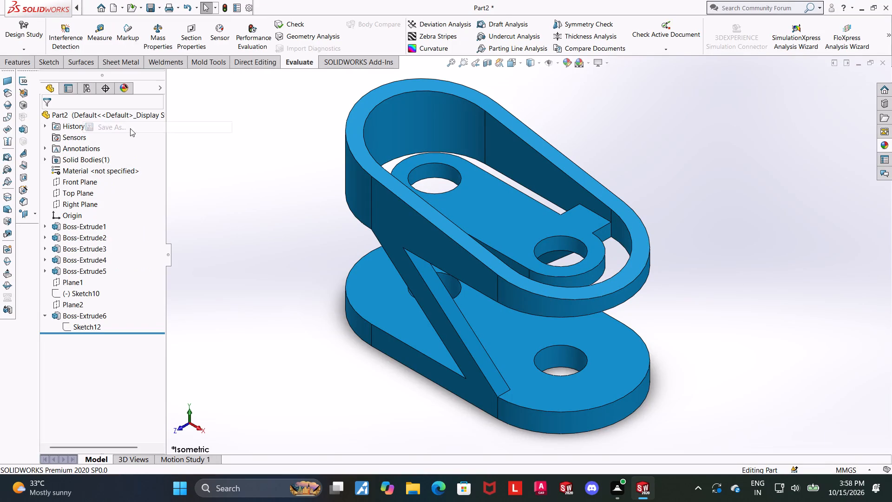
{"action": "type", "text": "elevta"}
{"action": "key", "text": "BackSpace"}
{"action": "key", "text": "BackSpace"}
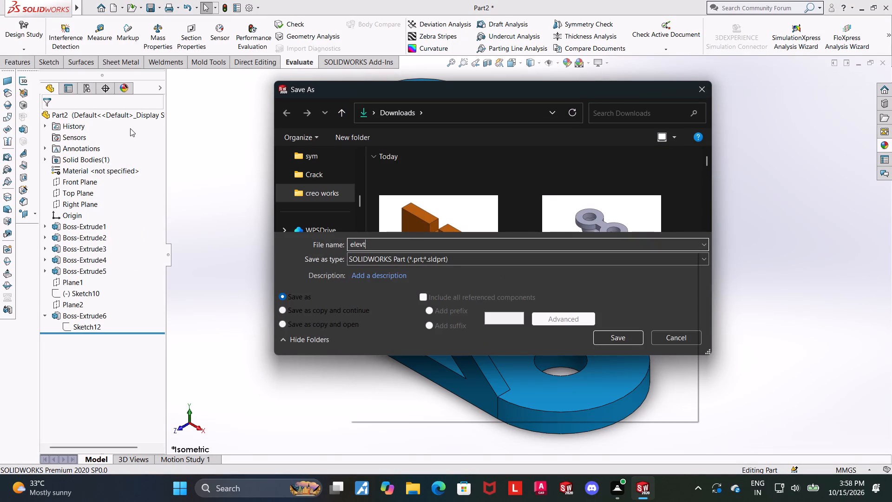
{"action": "type", "text": "ated z truss x"}
{"action": "key", "text": "BackSpace"}
{"action": "type", "text": "slotted bracket"}
{"action": "key", "text": "space"}
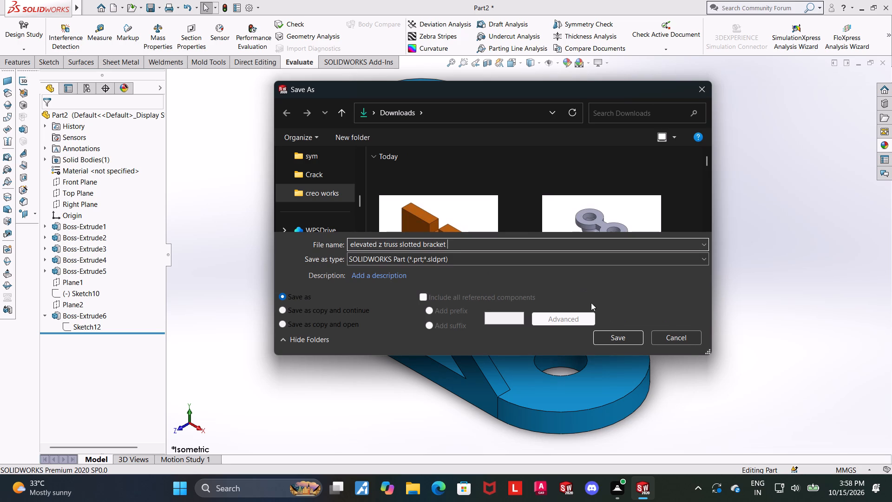
{"action": "left_click", "coordinate": [611, 334]}
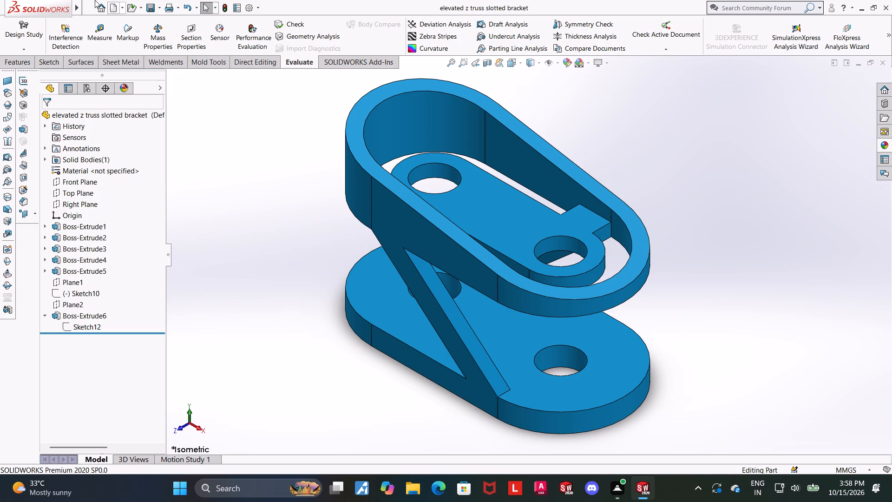
Save a PDF copy of the part in Downloads under the same name, in Adobe Portable Document Format.
{"action": "left_click", "coordinate": [131, 125]}
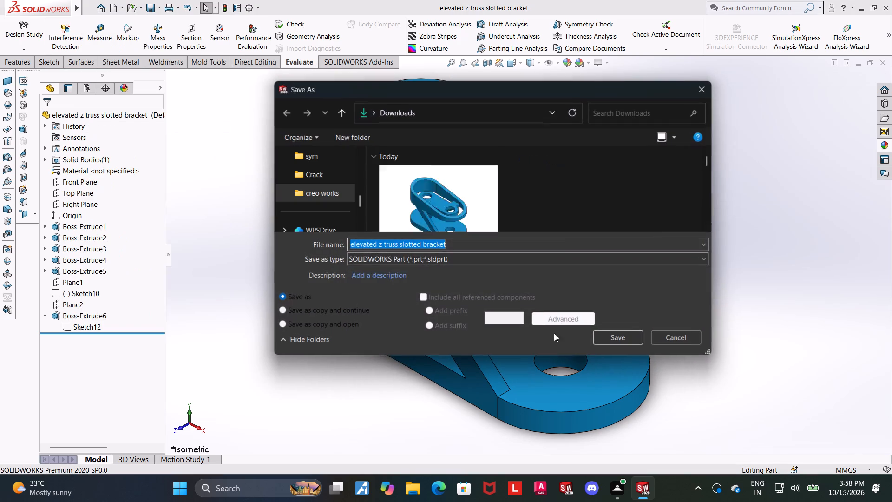
{"action": "left_click", "coordinate": [519, 259]}
{"action": "left_click", "coordinate": [552, 69]}
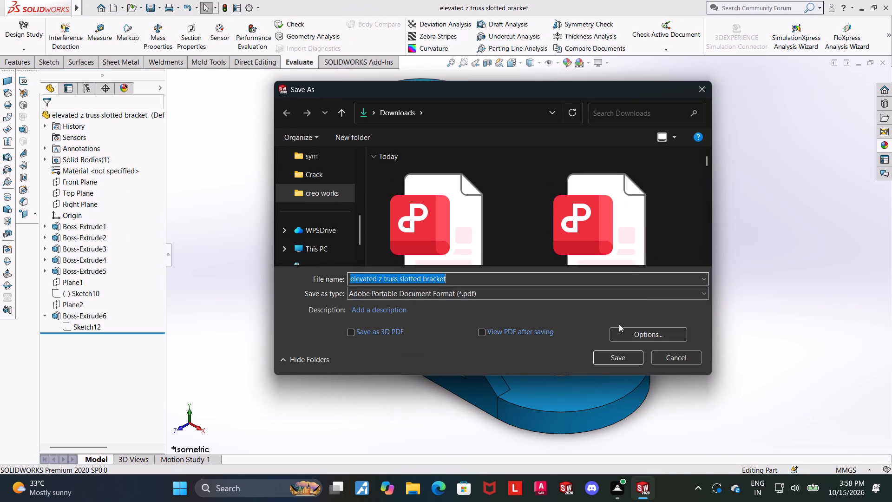
{"action": "left_click", "coordinate": [626, 352]}
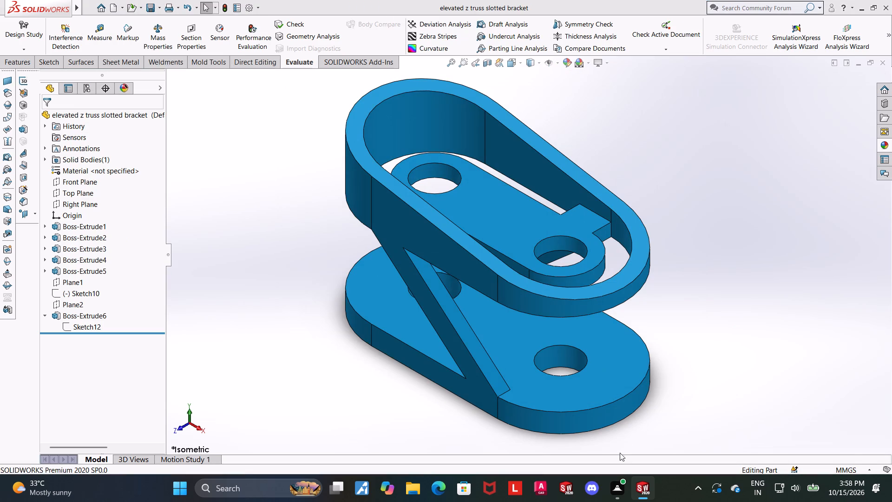